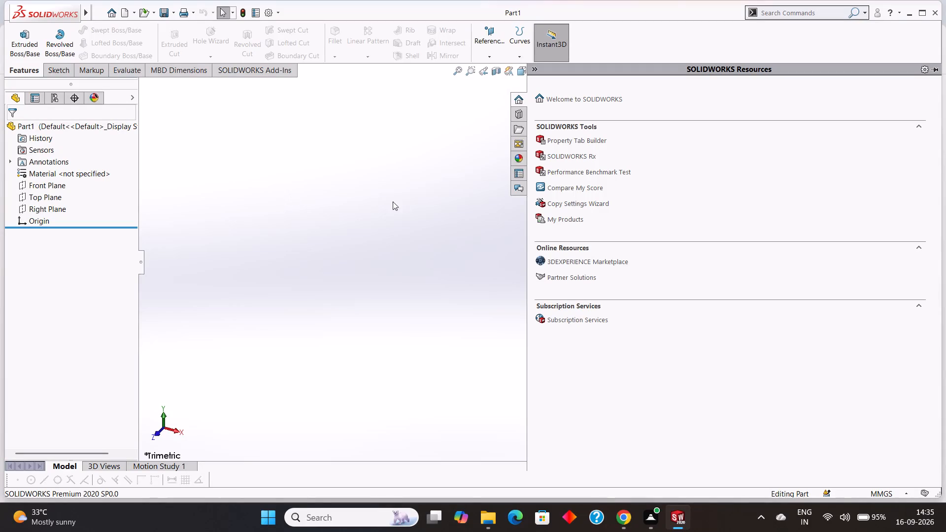
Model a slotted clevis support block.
Start a sketch on the Front Plane and draw a 45 mm horizontal line along +X from the origin.
left_click(49, 188)
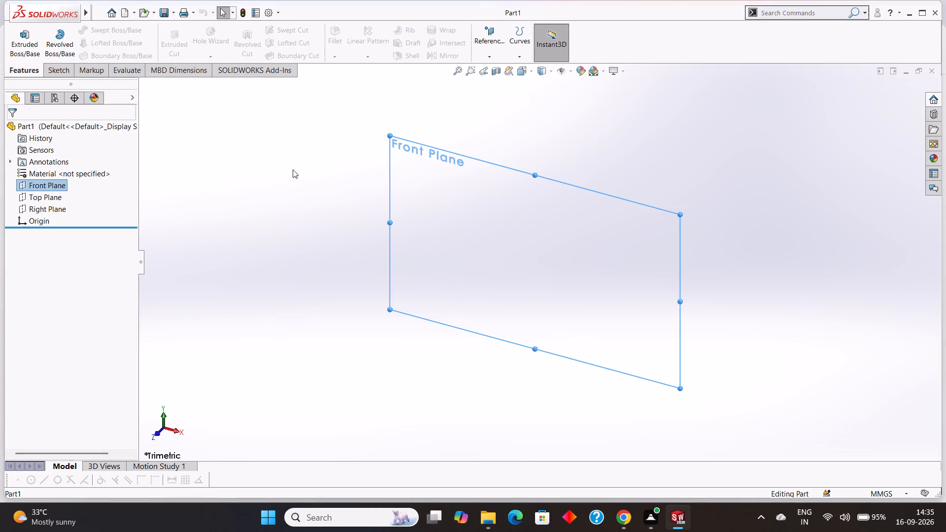
left_click(53, 69)
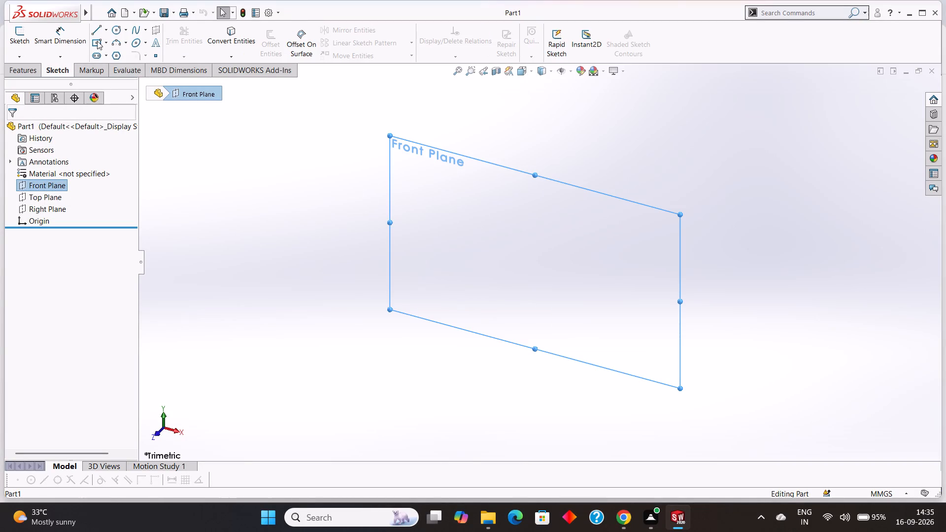
left_click(98, 30)
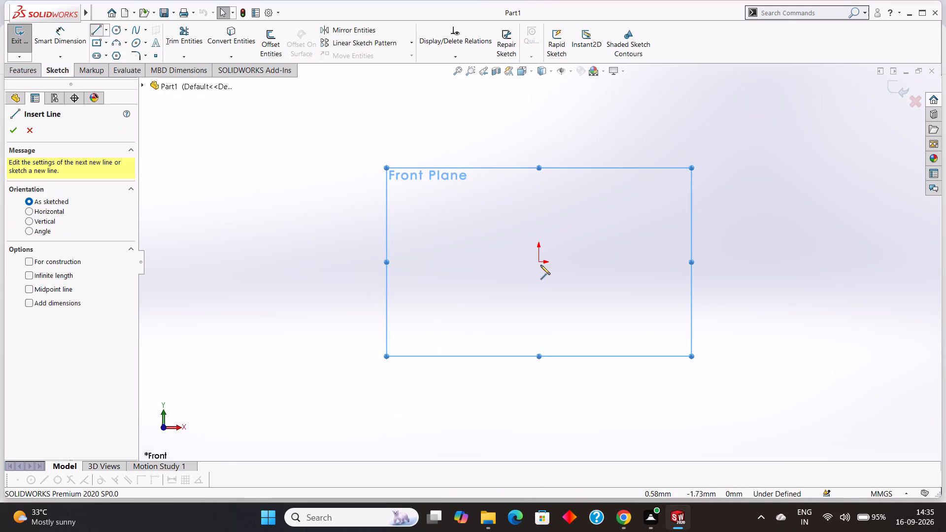
left_click(539, 263)
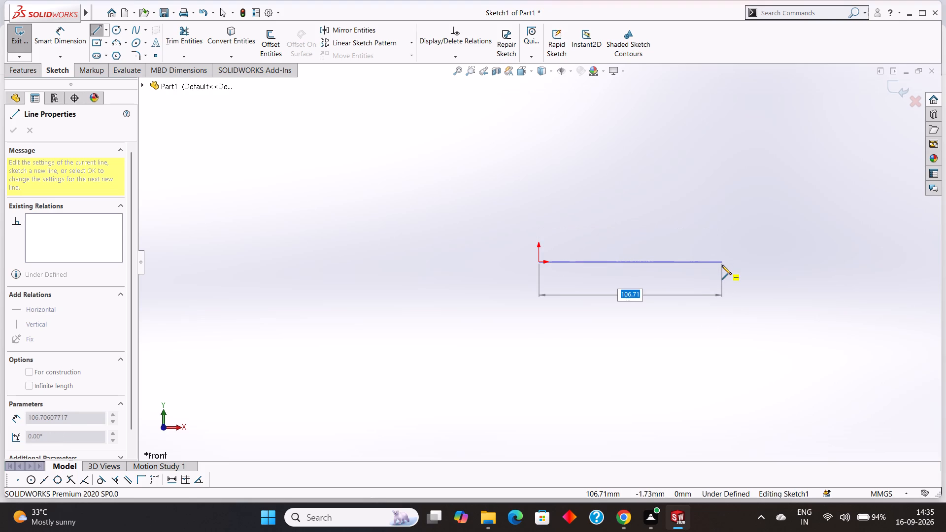
type("45")
key("Return")
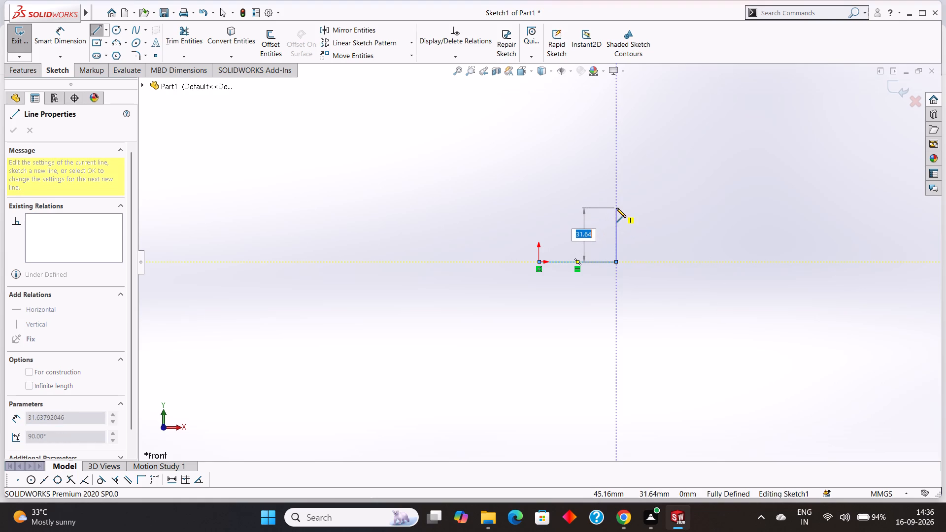
Continue the line chain with a rectangular notch: 20 mm up, 35 mm across in +X, and 20 mm back down.
type("20")
key("Return")
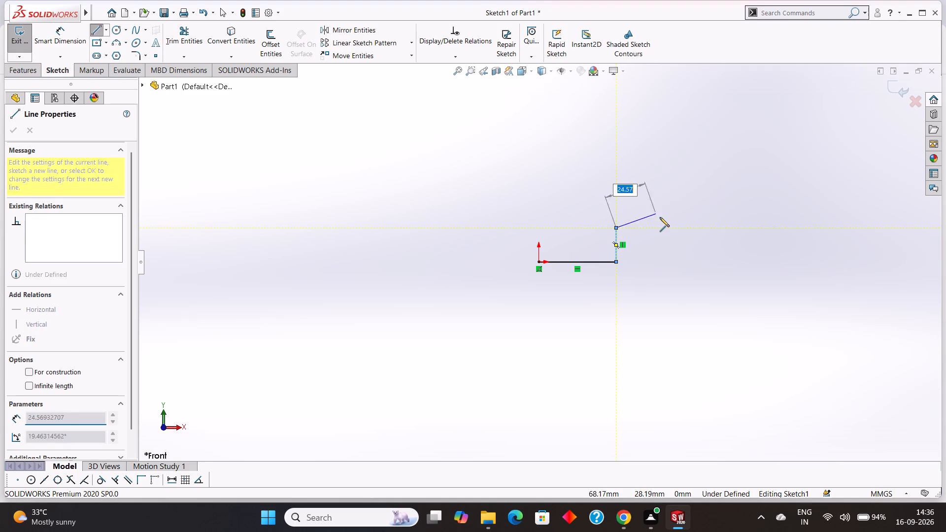
type("35")
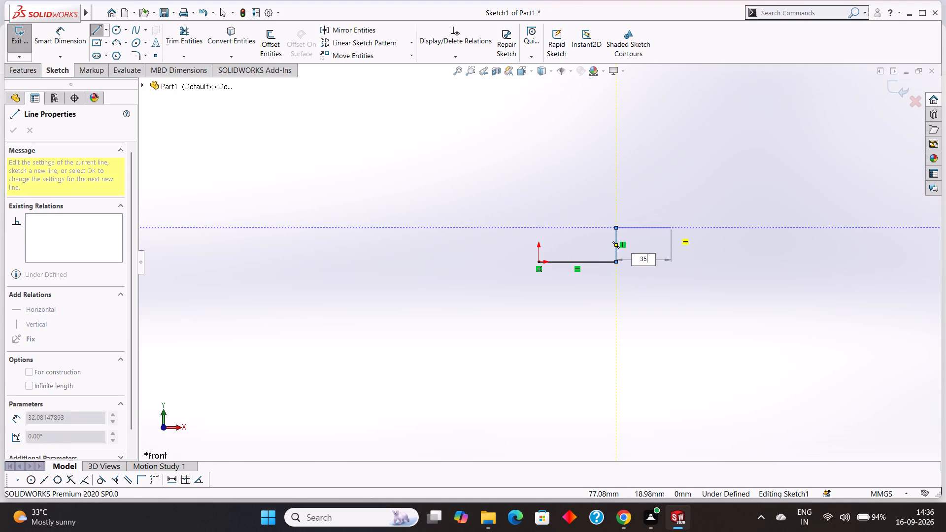
key("Return")
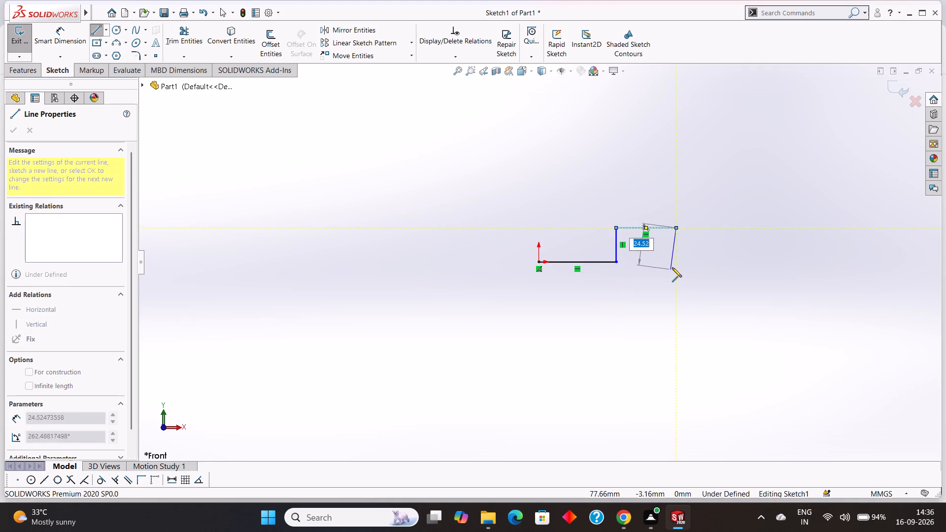
key("2")
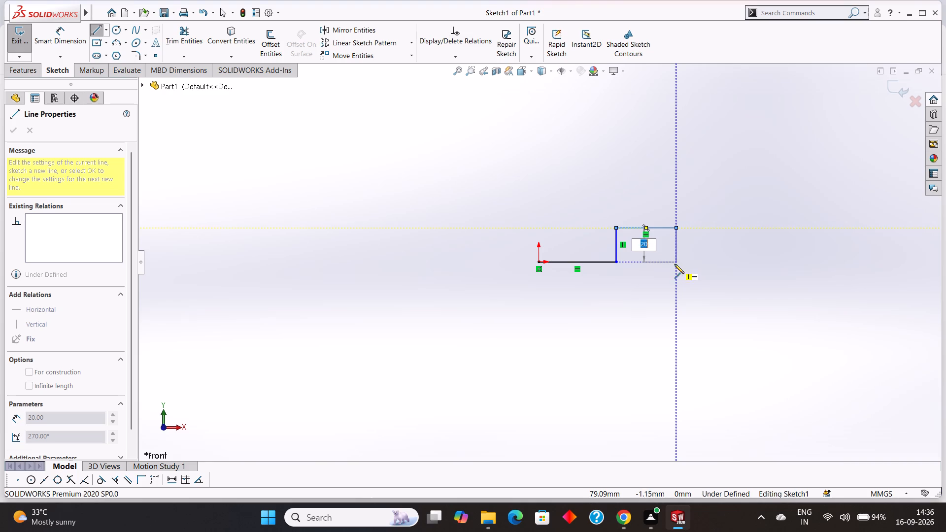
key("0")
key("Return")
type("20")
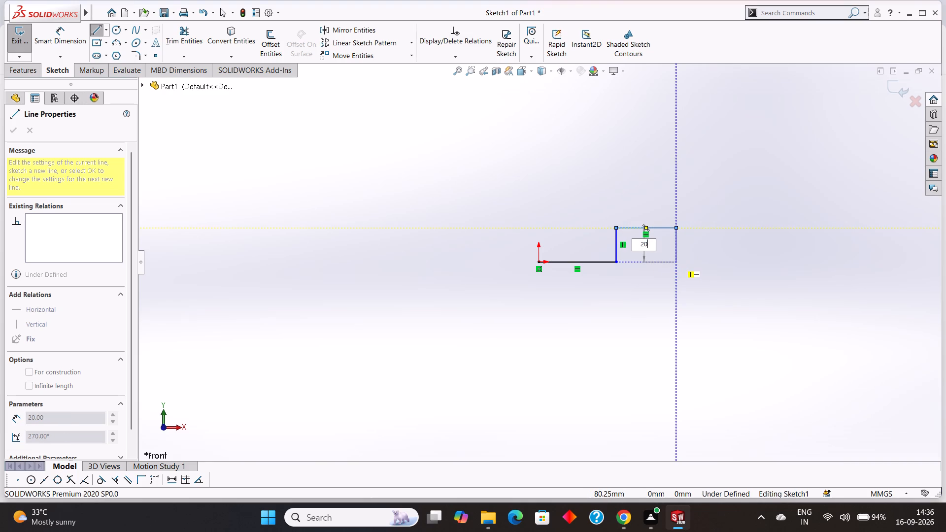
key("Return")
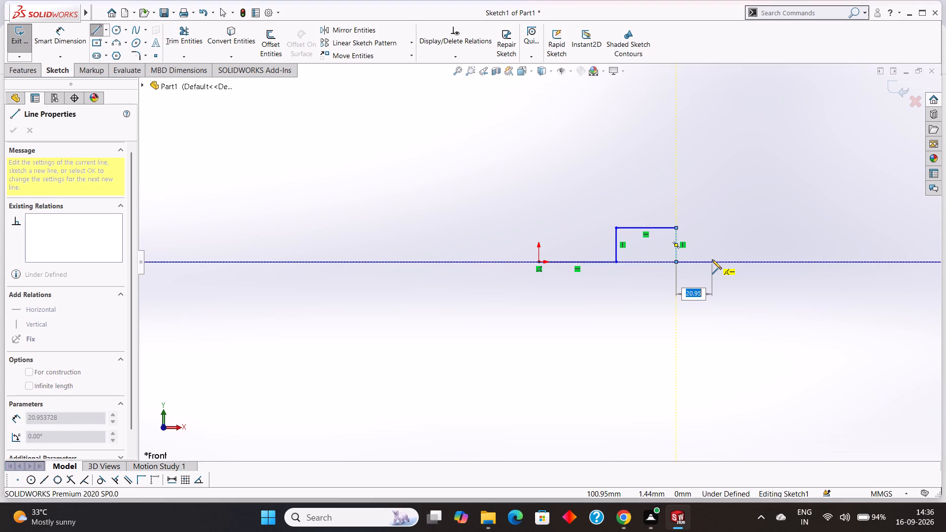
Extend the chain with a 10 mm horizontal foot in +X, followed by a 50 mm vertical line upward.
type("10")
key("Return")
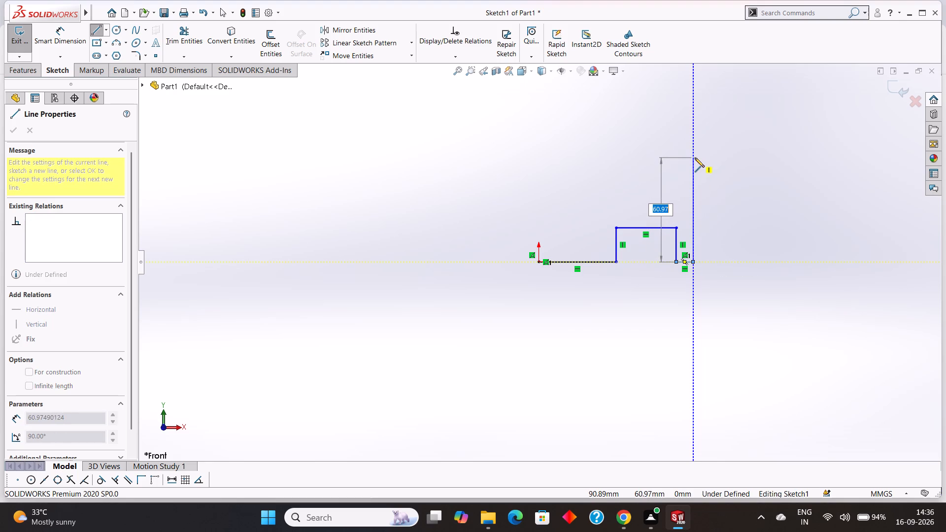
type("50")
key("Return")
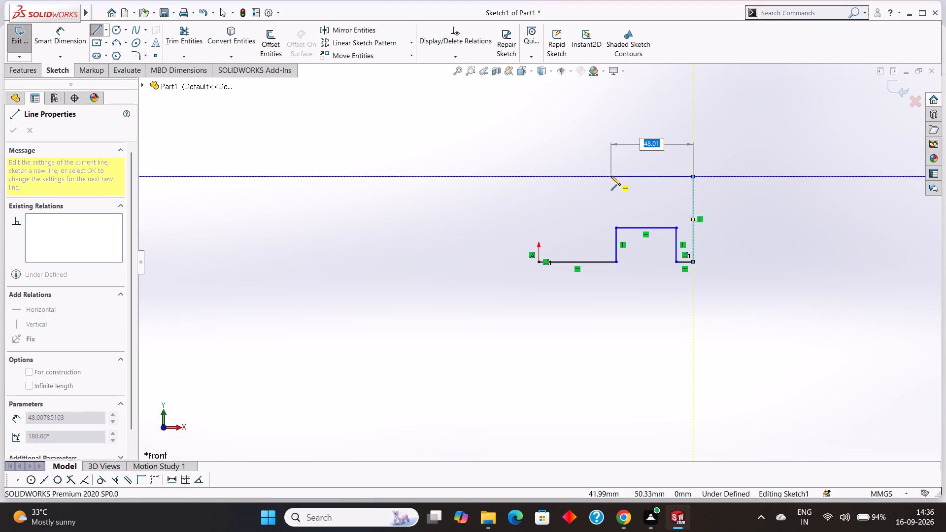
Draw the profile's stepped top edge: 40 mm in -X, 10 mm down, and 15 mm in -X, ending the chain there.
type("40")
key("Return")
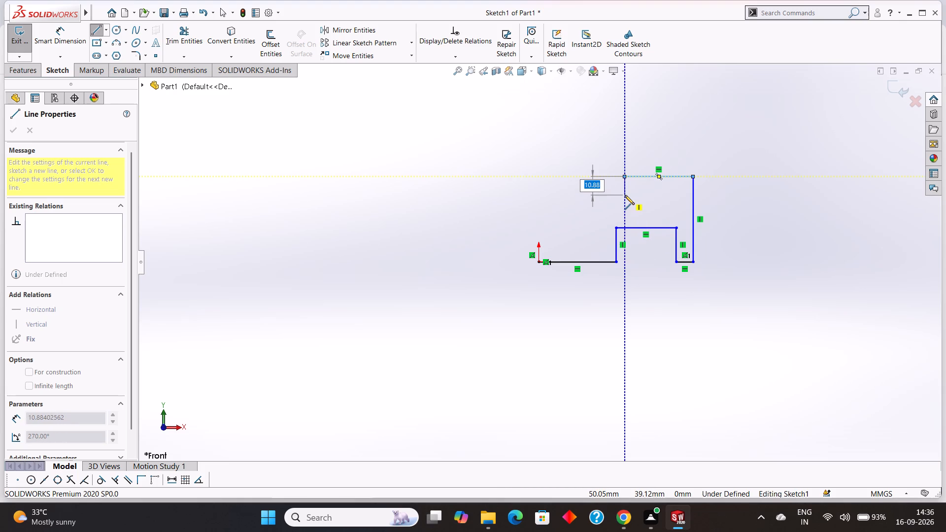
type("10")
key("Return")
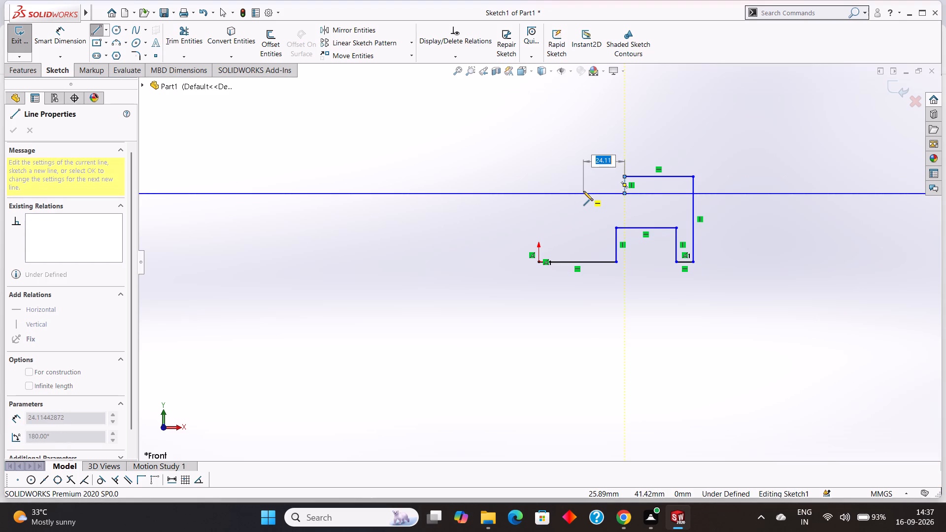
type("15")
key("Return")
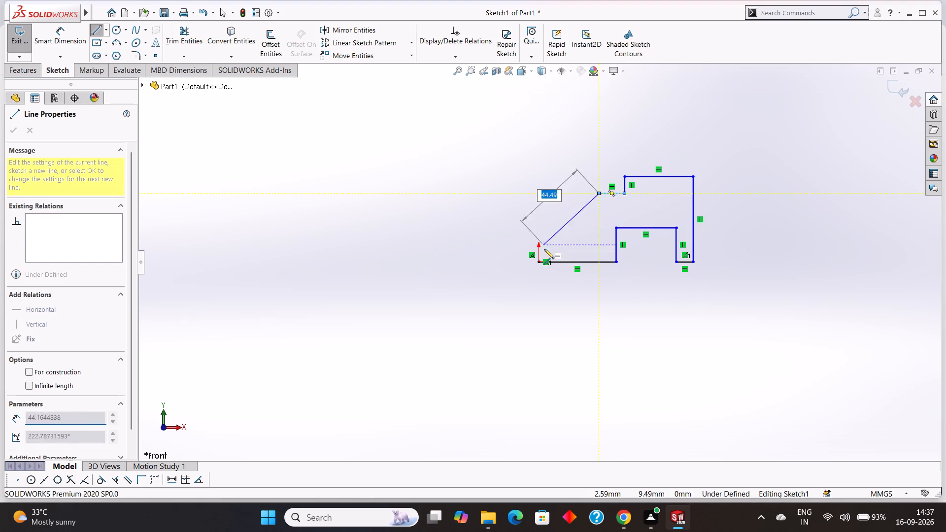
right_click(519, 154)
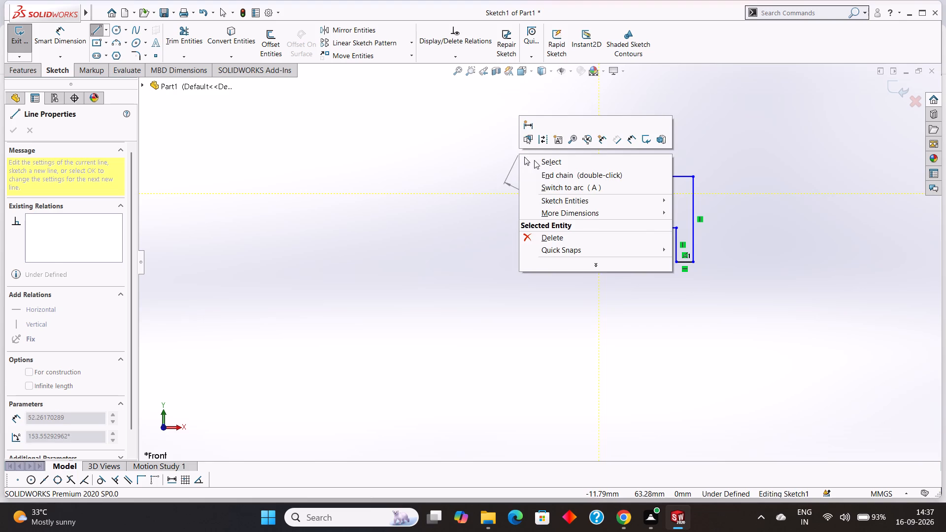
left_click(534, 160)
Close the profile with a 10 mm vertical line up from the origin and a sloped line to the open end of the 15 mm segment.
left_click(96, 32)
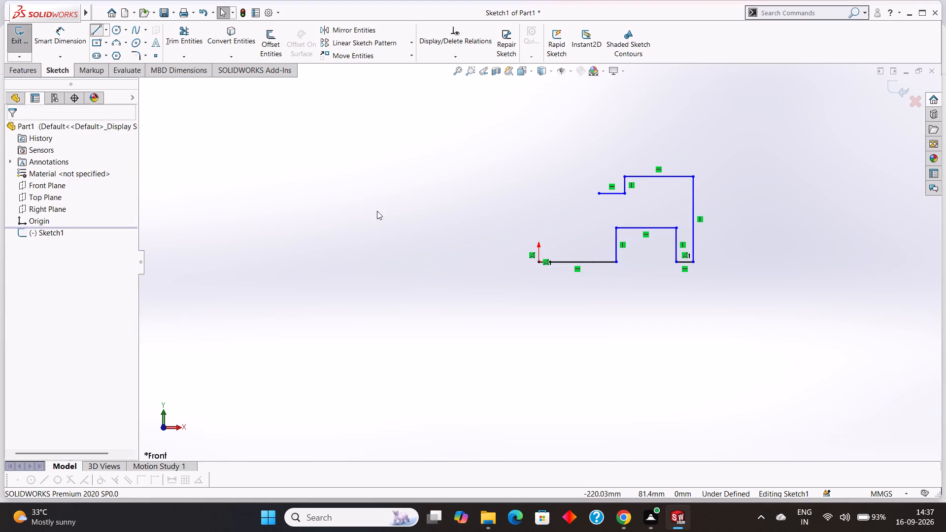
left_click(541, 260)
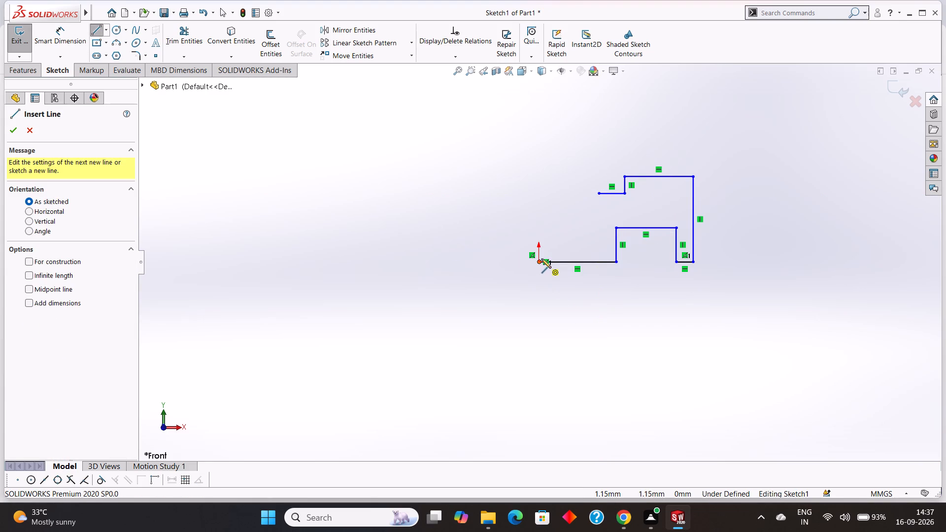
key("1")
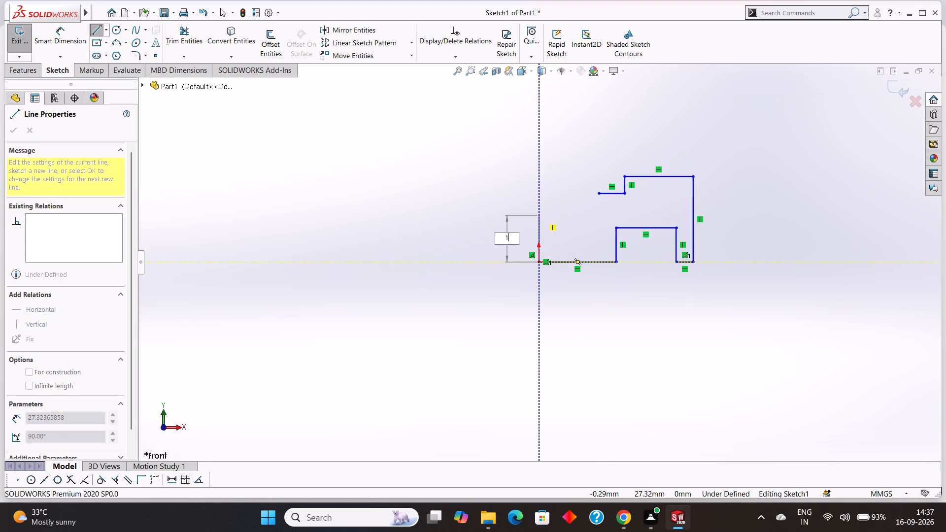
key("0")
key("Return")
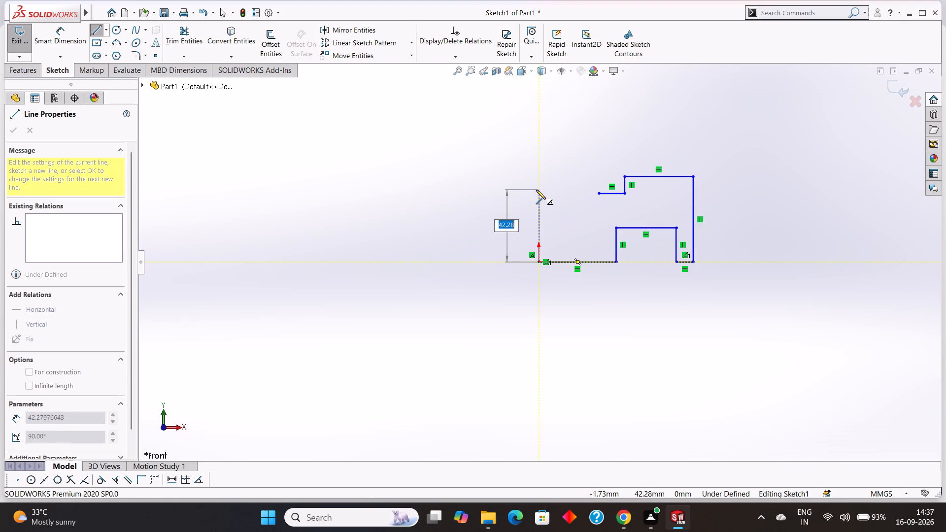
type("10")
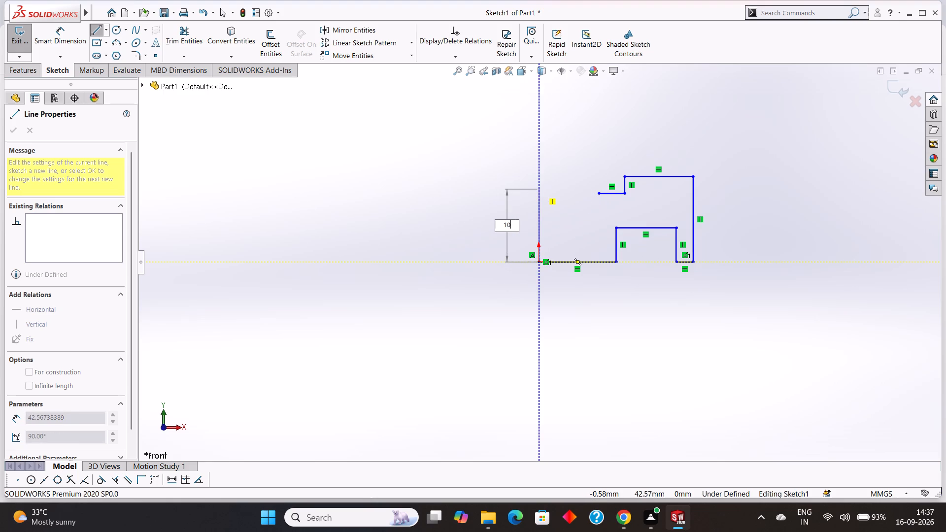
key("Return")
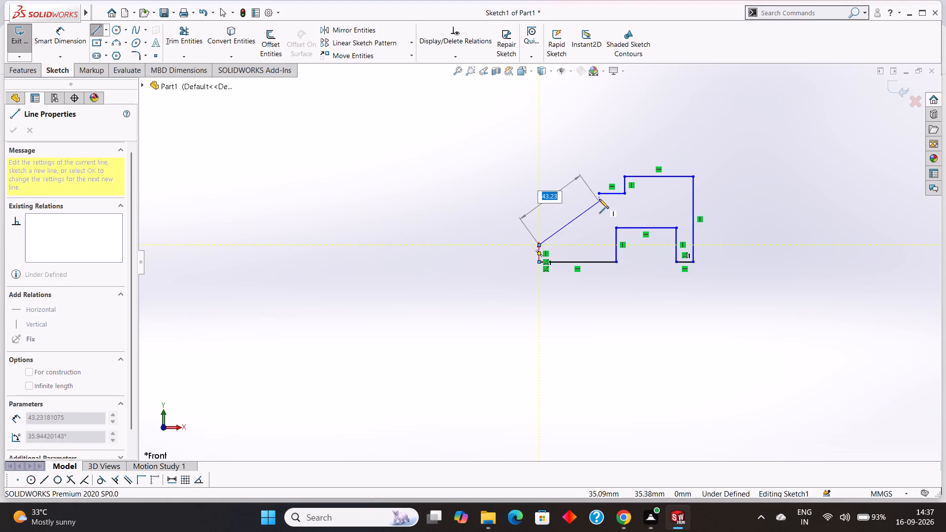
left_click(599, 194)
right_click(524, 169)
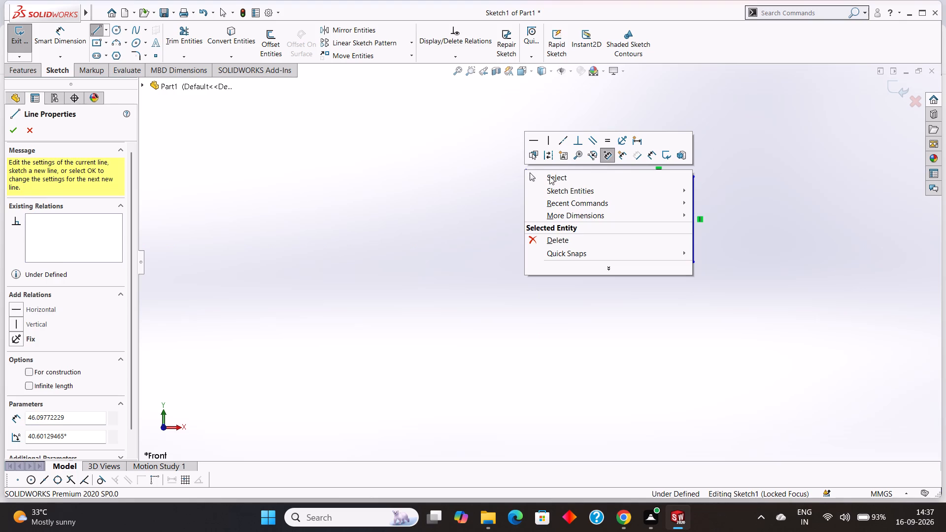
left_click(552, 177)
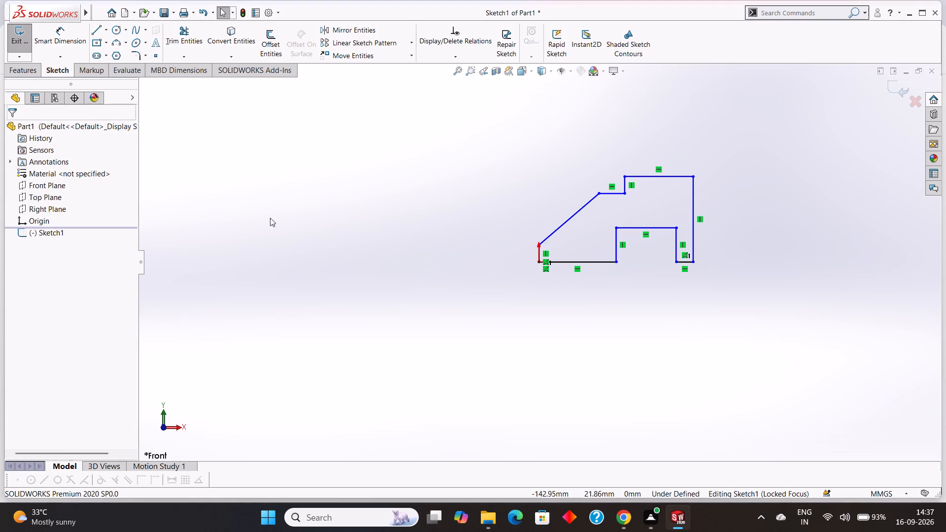
Dimension the length of the horizontal bottom edge starting at the origin, placing the dimension below the profile.
left_click(64, 35)
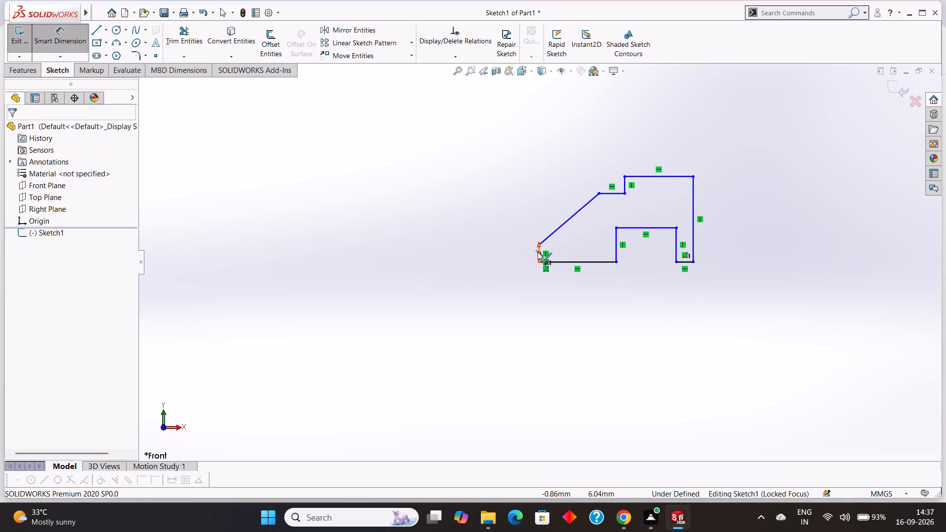
left_click(565, 258)
left_click(565, 261)
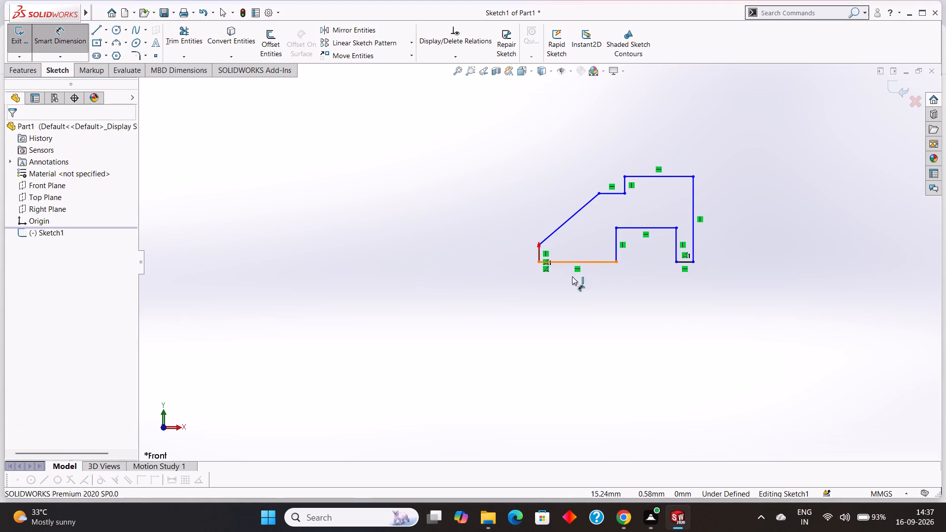
left_click(579, 298)
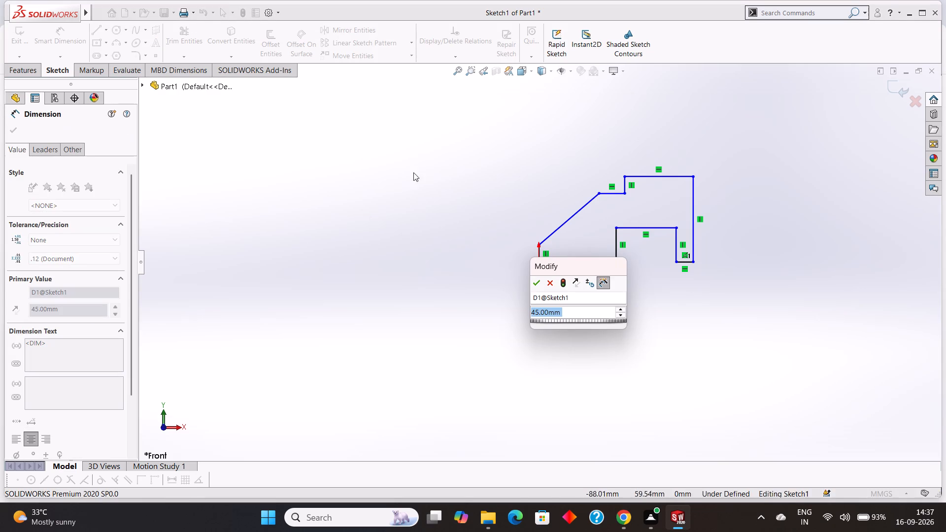
left_click(537, 285)
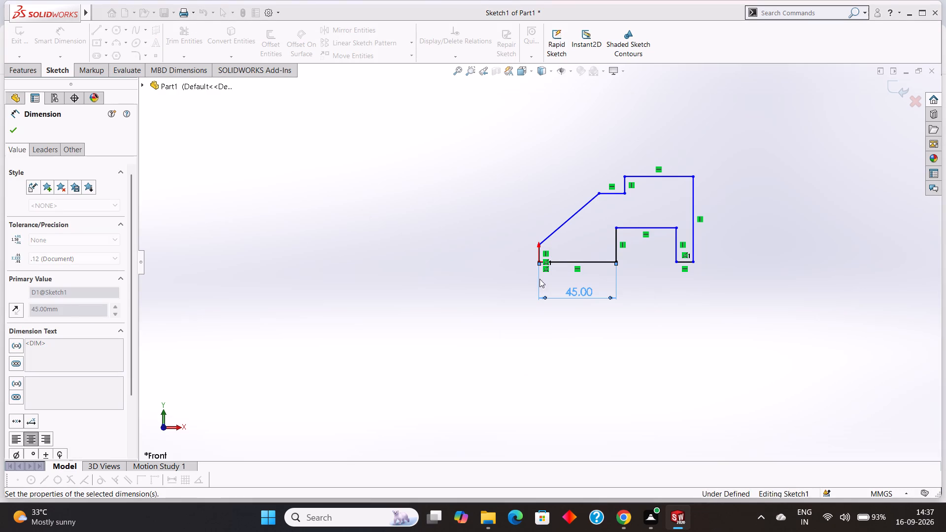
Dimension the height of the short vertical edge at the origin, placing the dimension outside the profile.
left_click(538, 254)
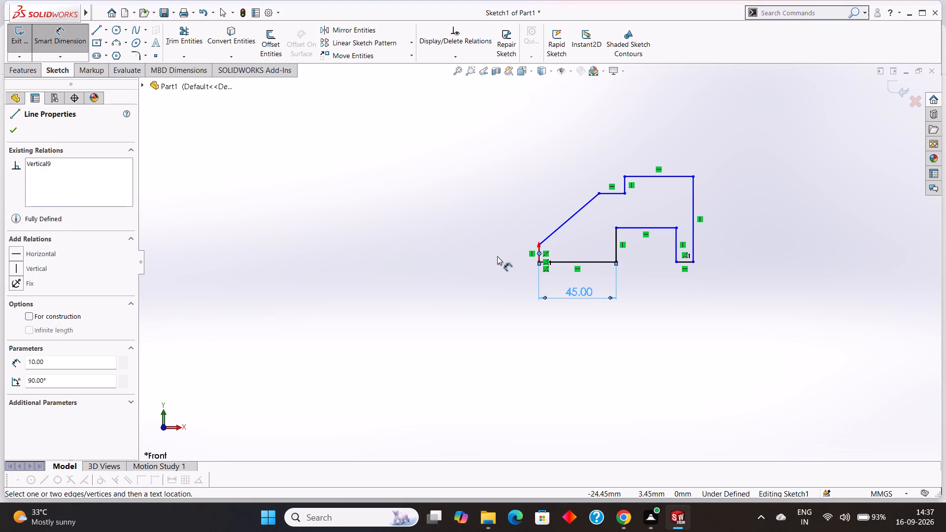
key("Escape")
scroll(550, 250, "down", 4)
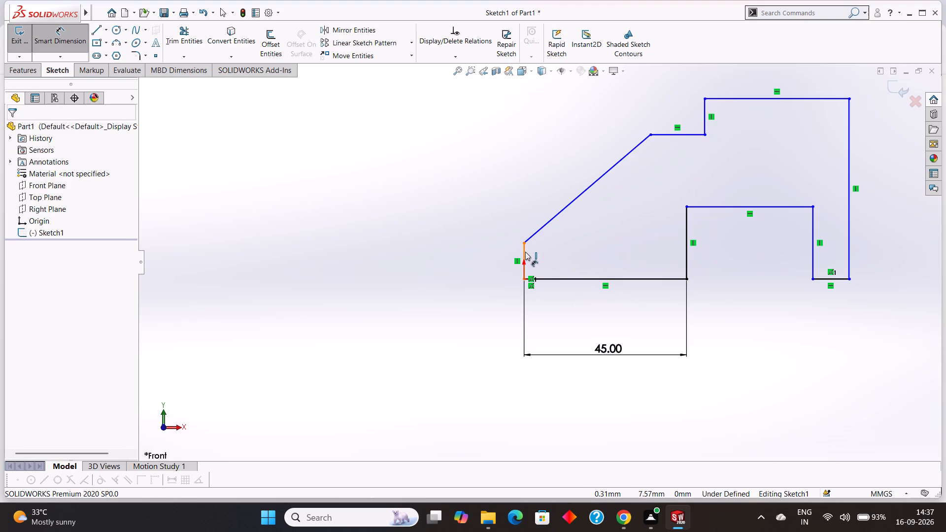
left_click(525, 252)
left_click(473, 252)
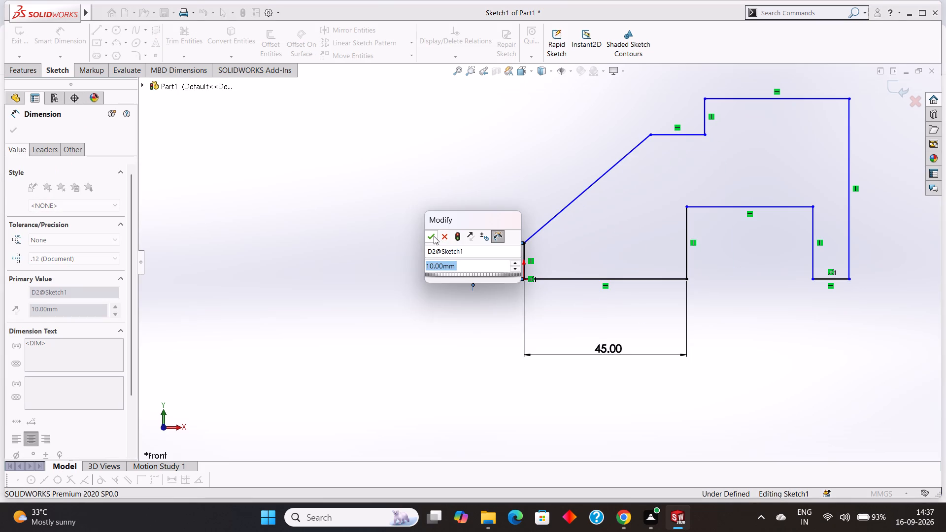
left_click(434, 236)
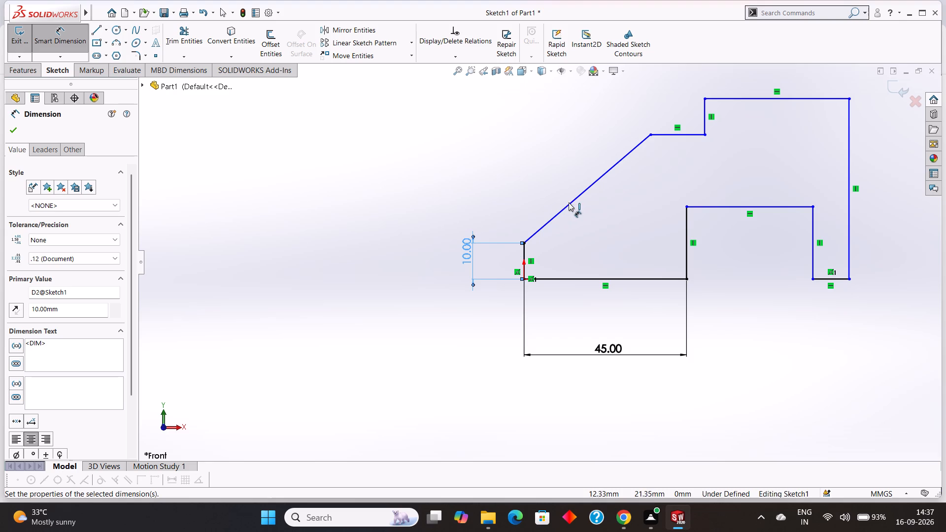
Dimension the vertical distance from the origin to the upper end of the sloped line, placing it outside the short edge's height dimension.
left_click(570, 203)
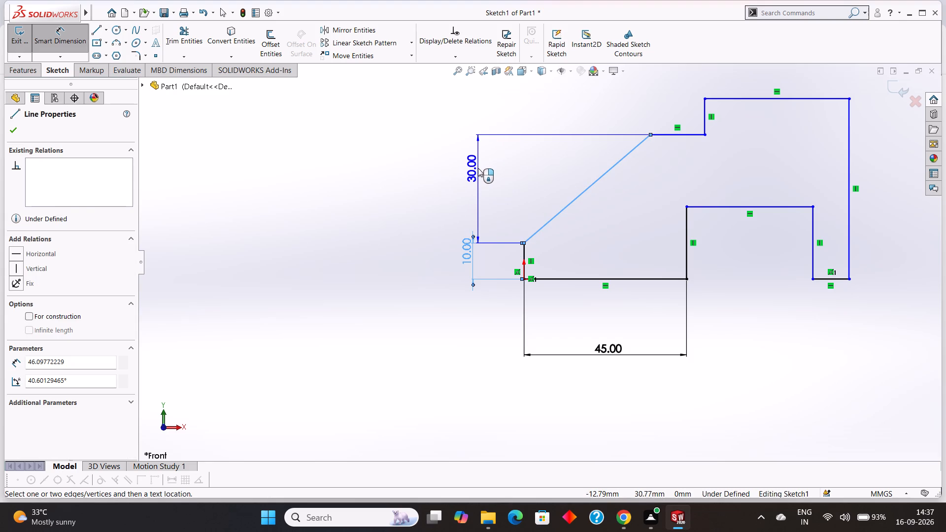
key("Escape")
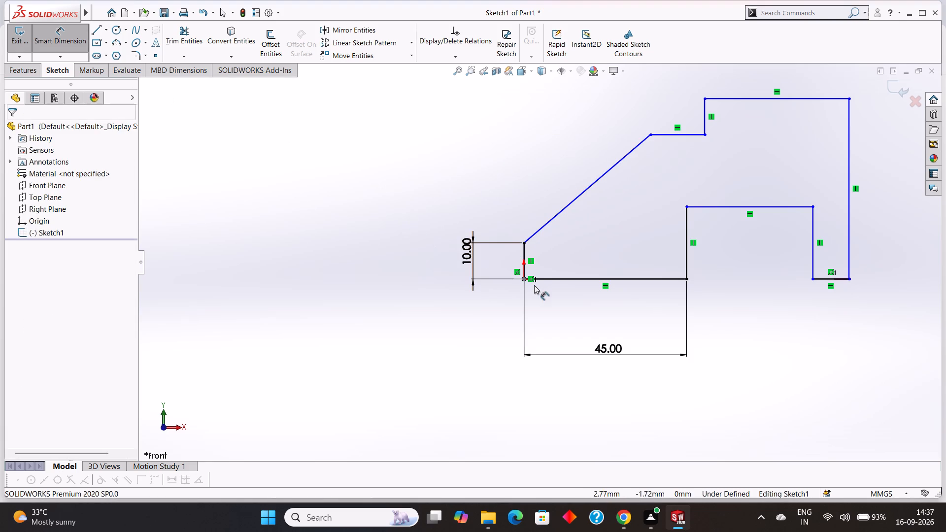
left_click(525, 279)
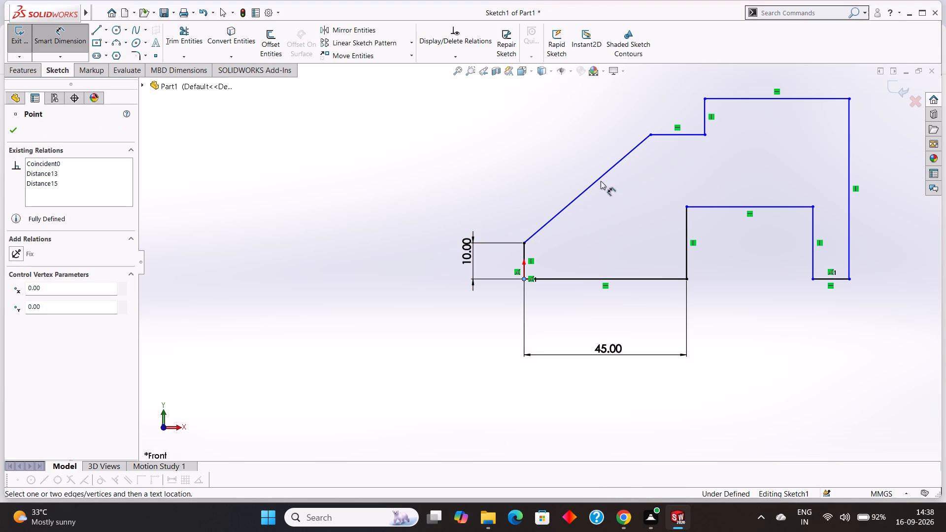
left_click(649, 135)
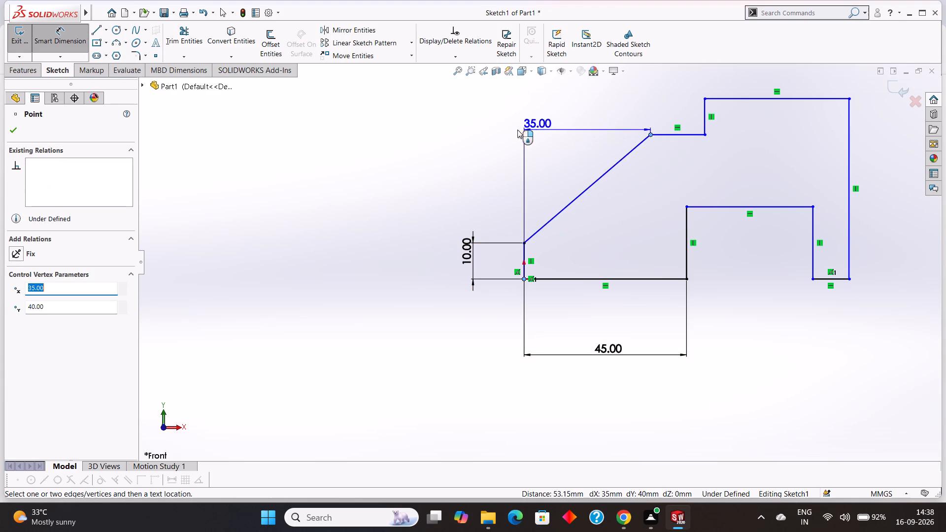
left_click(462, 158)
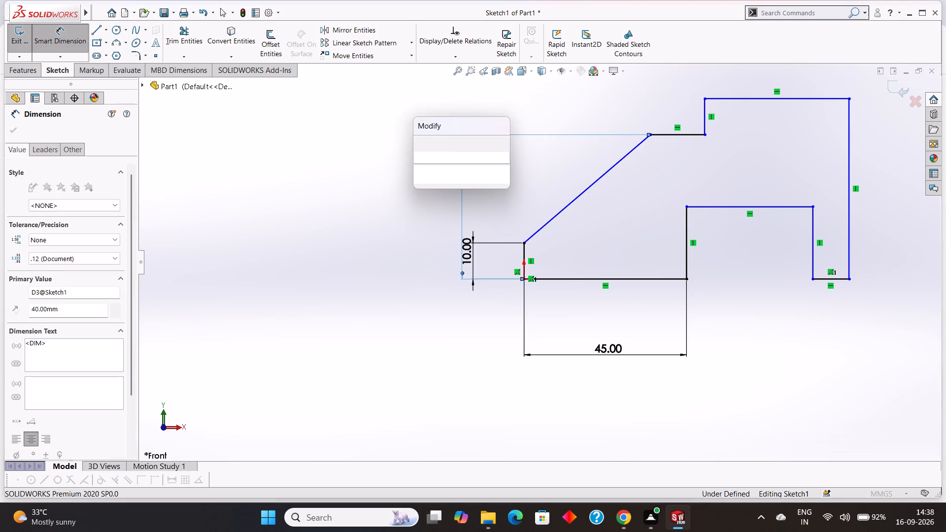
left_click(415, 147)
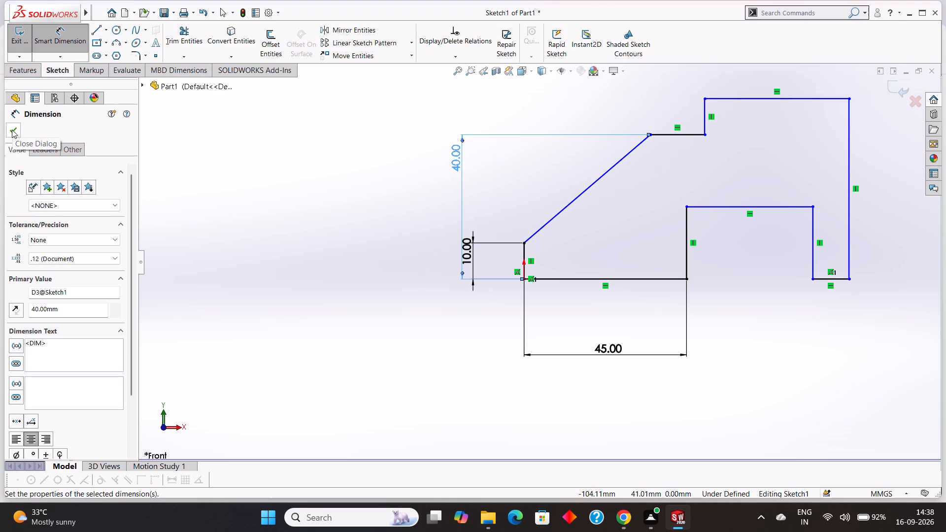
Dimension the length of the profile's topmost horizontal edge, placing the dimension above it.
scroll(719, 179, "up", 1)
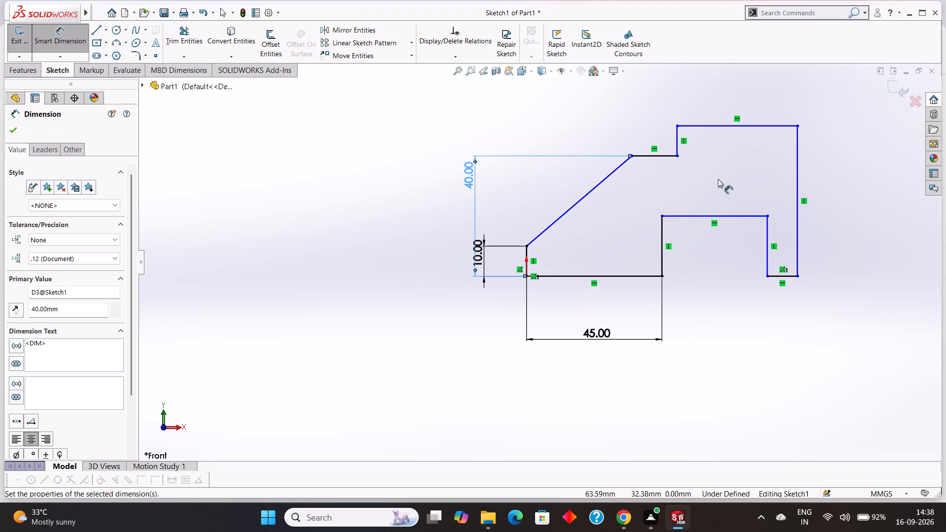
left_click(754, 127)
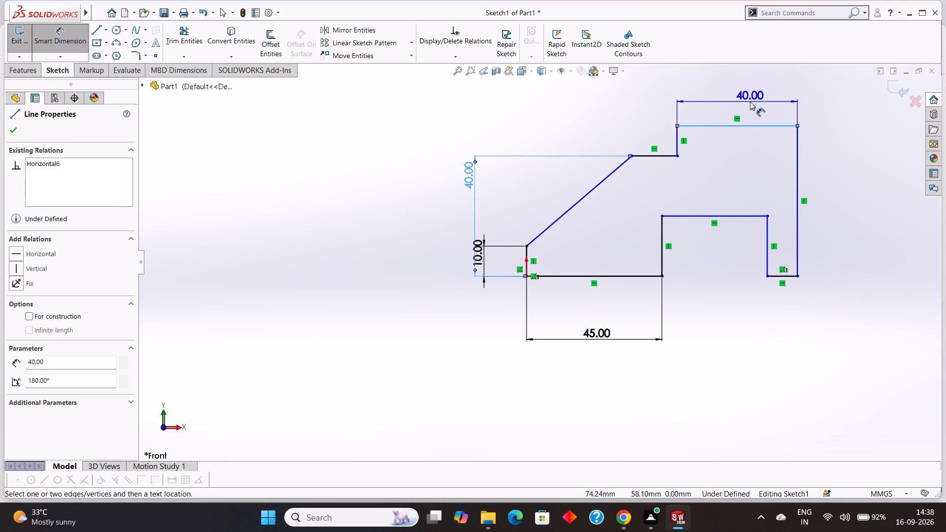
left_click(750, 101)
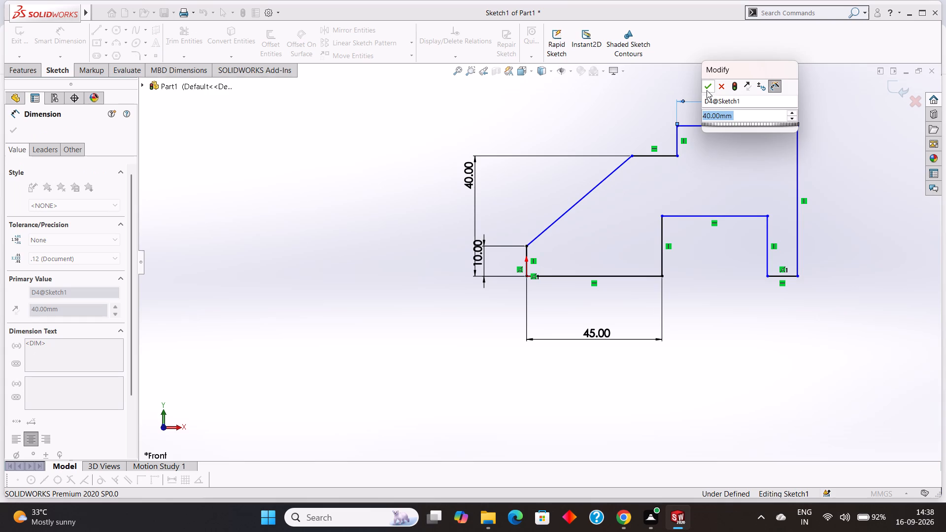
left_click(706, 89)
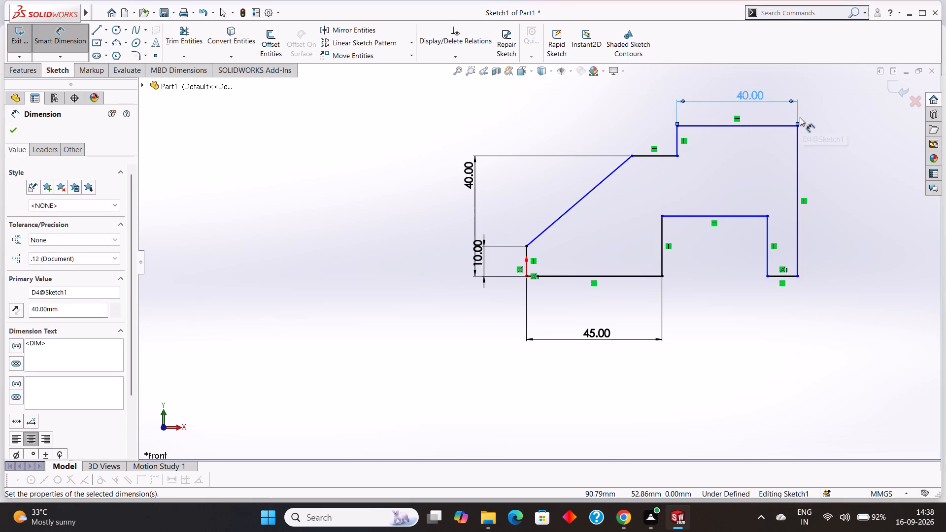
Dimension the horizontal distance from the top edge's outer corner to the sloped line's upper end, placing it above the top edge's dimension.
left_click(800, 127)
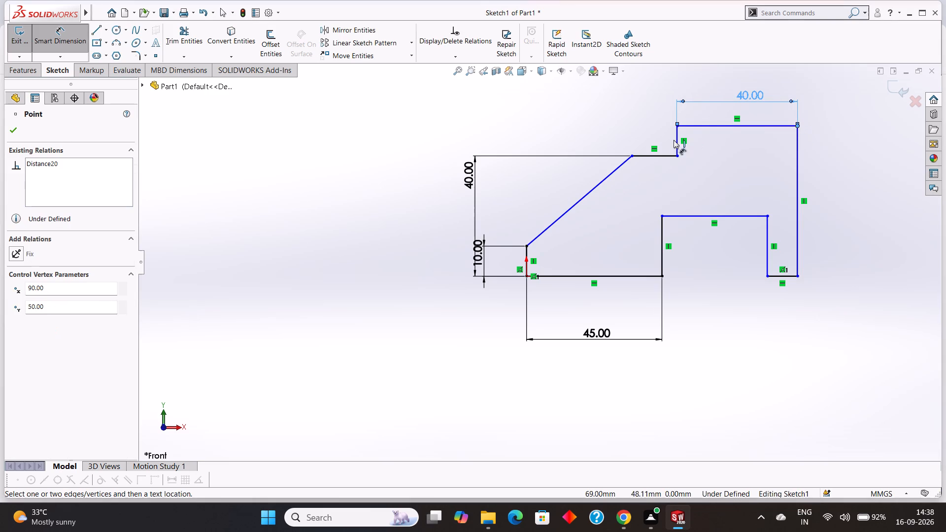
left_click(633, 156)
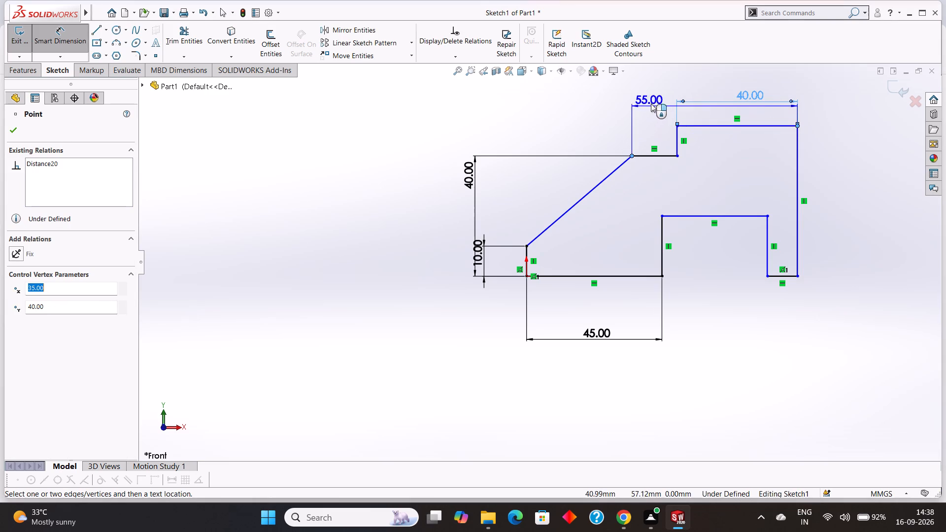
left_click(718, 81)
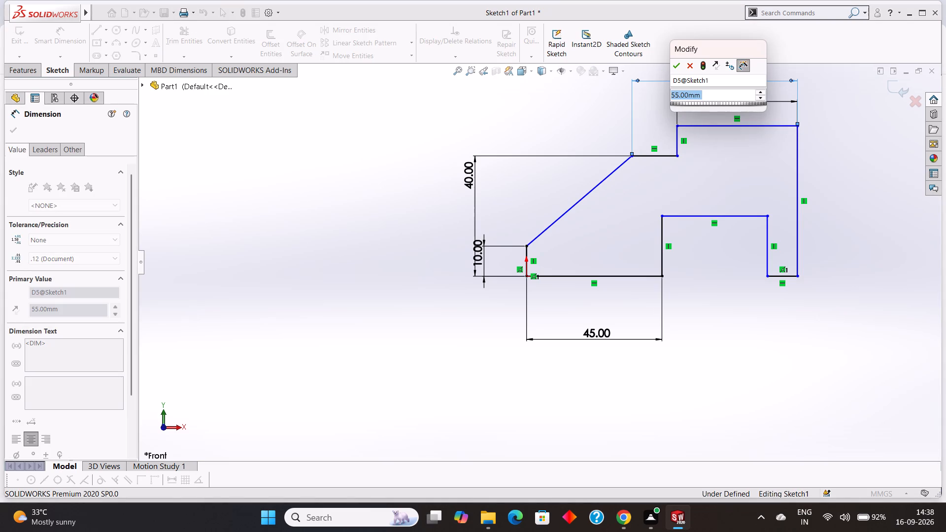
left_click(677, 65)
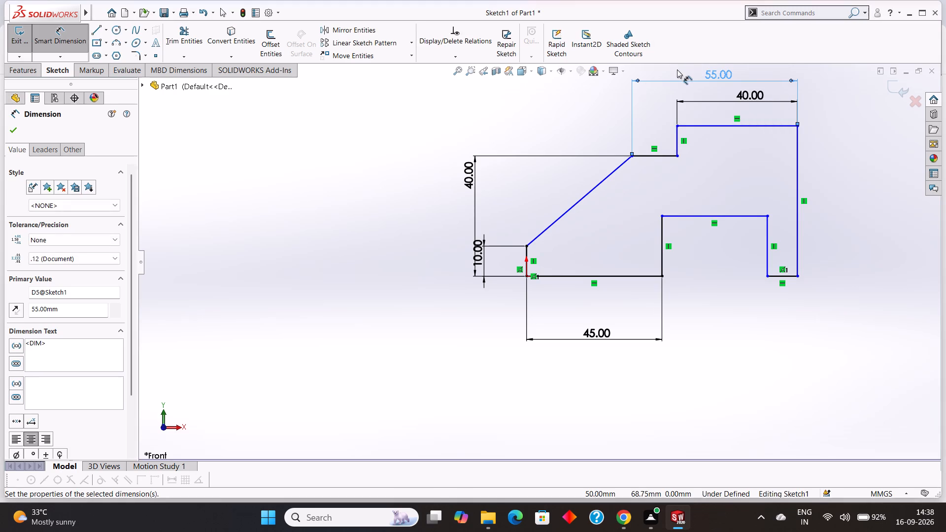
Dimension the overall height from the origin to the top edge's inner corner, placing it outside the existing height dimensions.
left_click(677, 124)
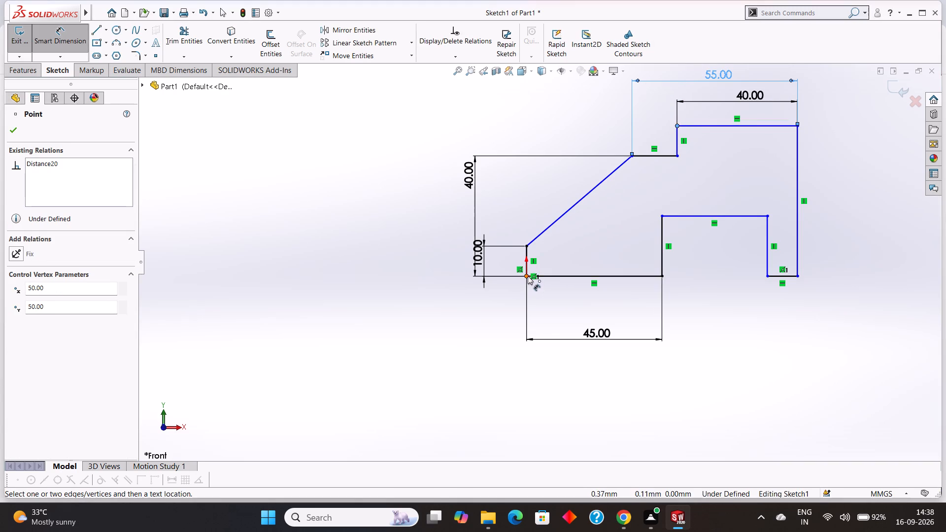
left_click(528, 276)
left_click(451, 176)
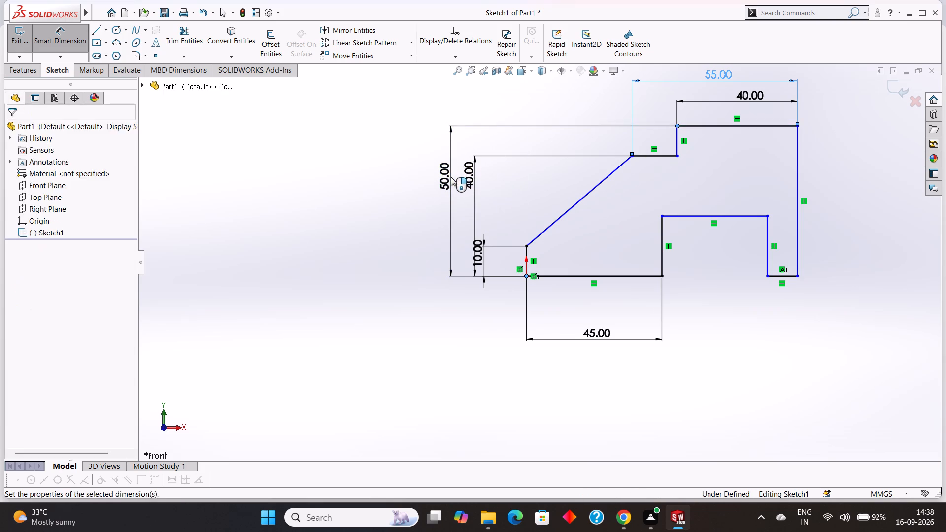
left_click(407, 159)
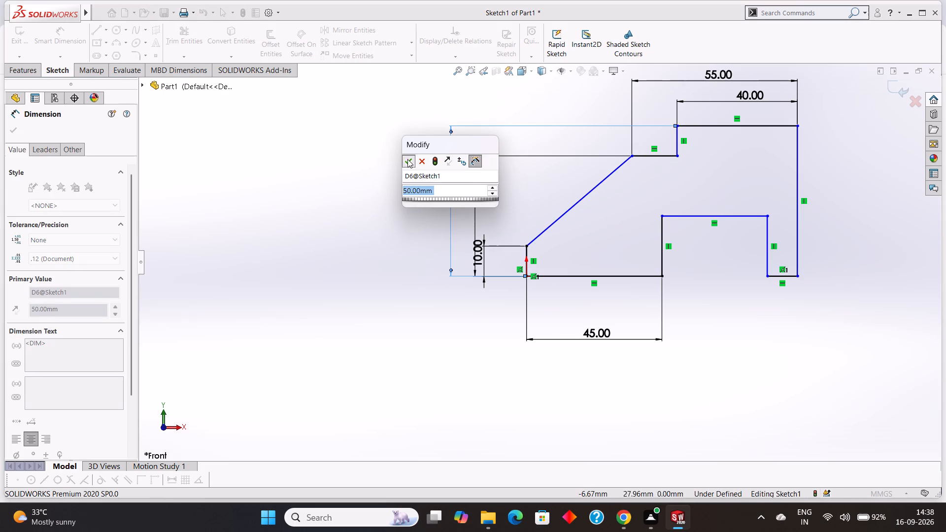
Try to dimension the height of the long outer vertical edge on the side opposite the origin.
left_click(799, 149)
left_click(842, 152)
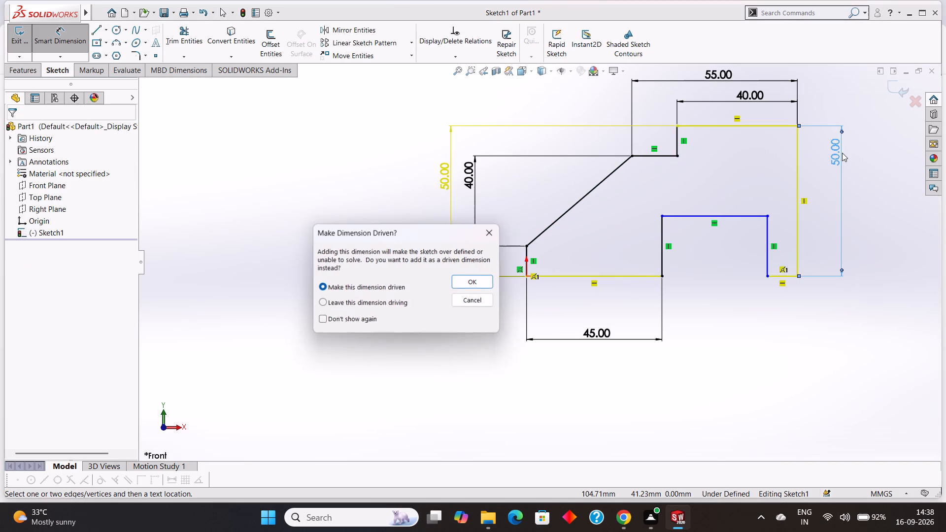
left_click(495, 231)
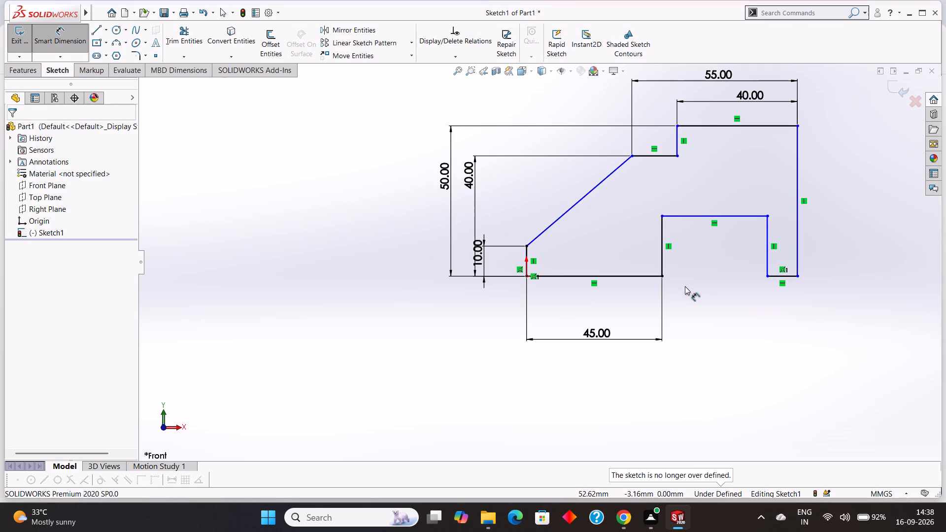
Dimension the overall width from the origin to the profile's far bottom corner, placing it below the existing bottom dimension.
left_click(524, 276)
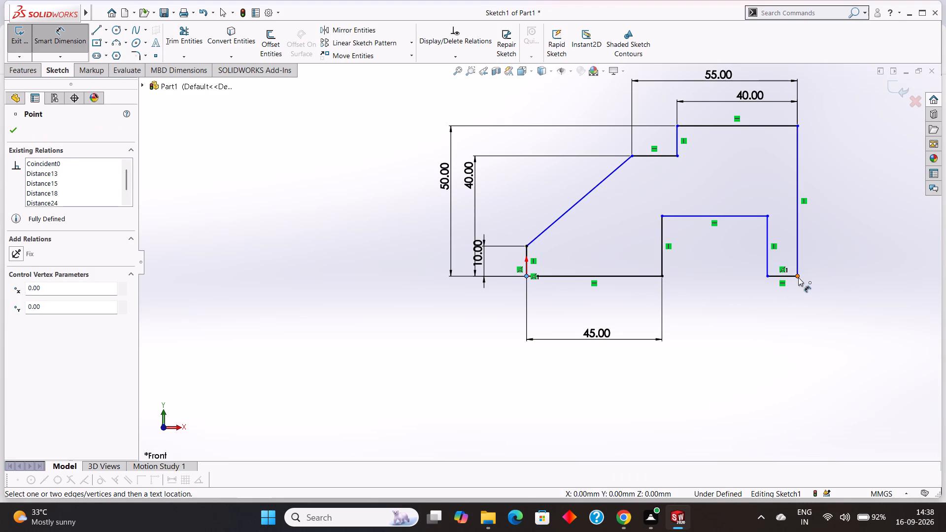
left_click(798, 277)
left_click(725, 382)
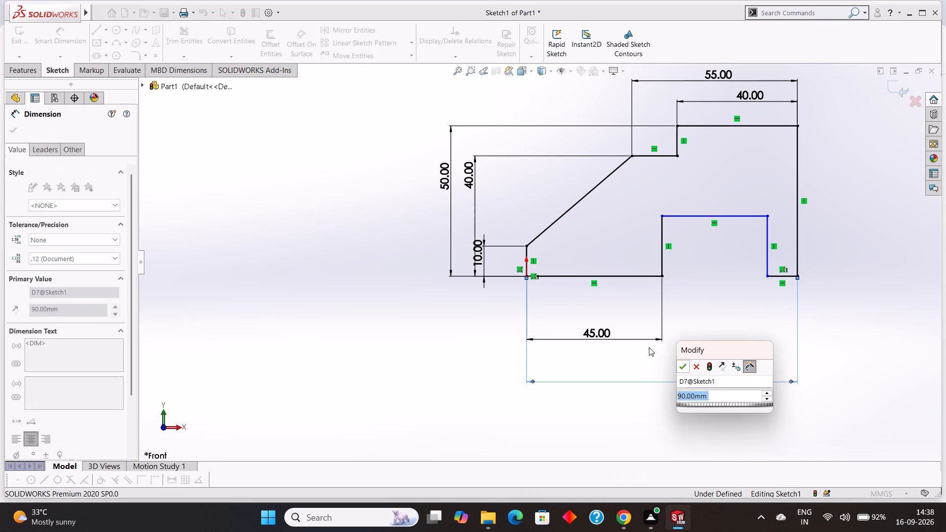
left_click(685, 366)
Dimension the height of the notch's vertical edge farther from the origin, placing the dimension outside the profile.
left_click(767, 231)
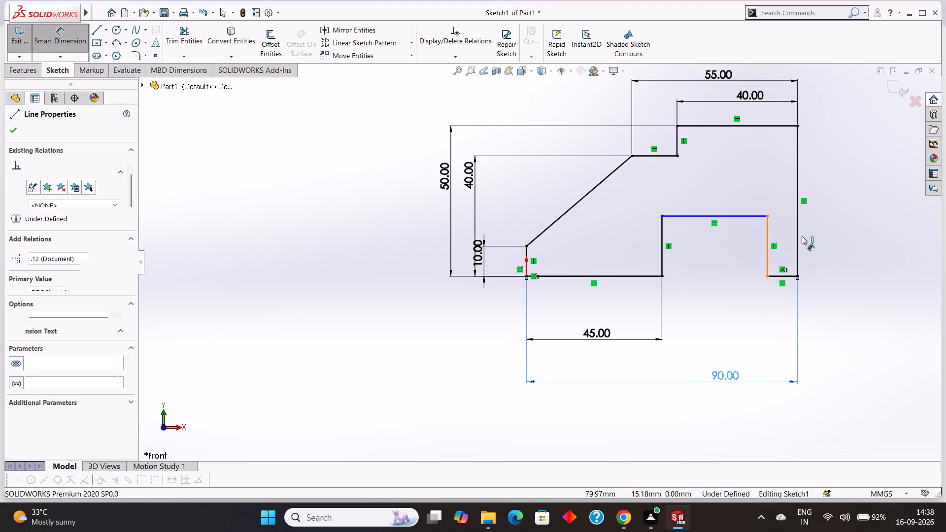
left_click(820, 240)
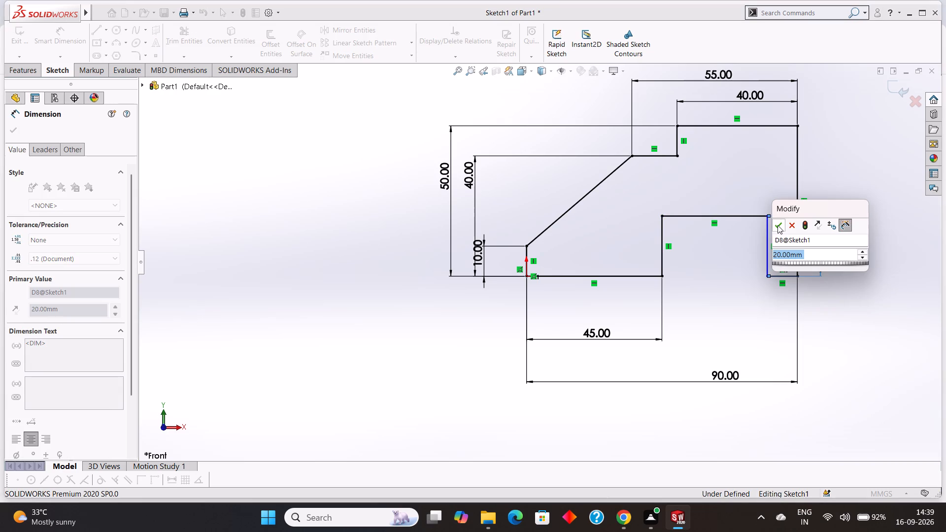
left_click(777, 225)
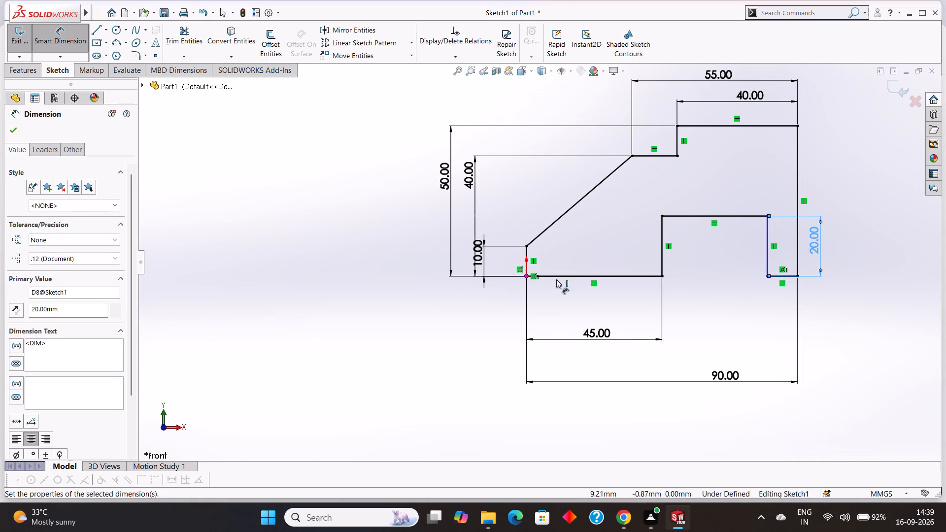
Dimension the horizontal distance from the origin to the notch's far bottom corner, placing it just below the profile, and finish dimensioning.
left_click(526, 277)
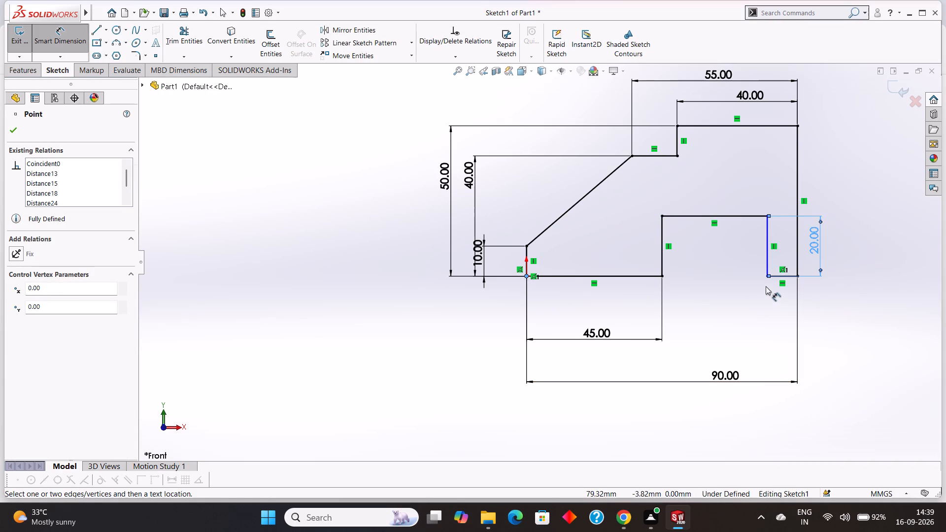
left_click(766, 277)
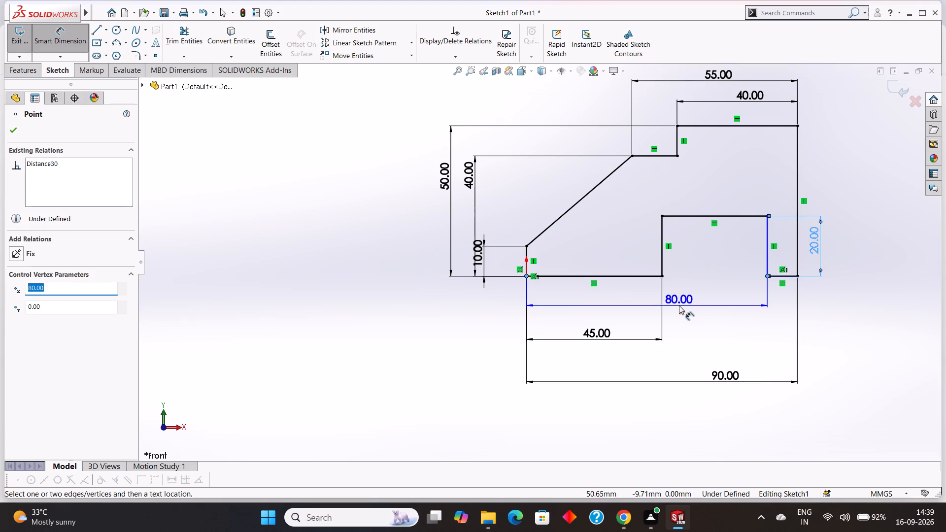
left_click(679, 305)
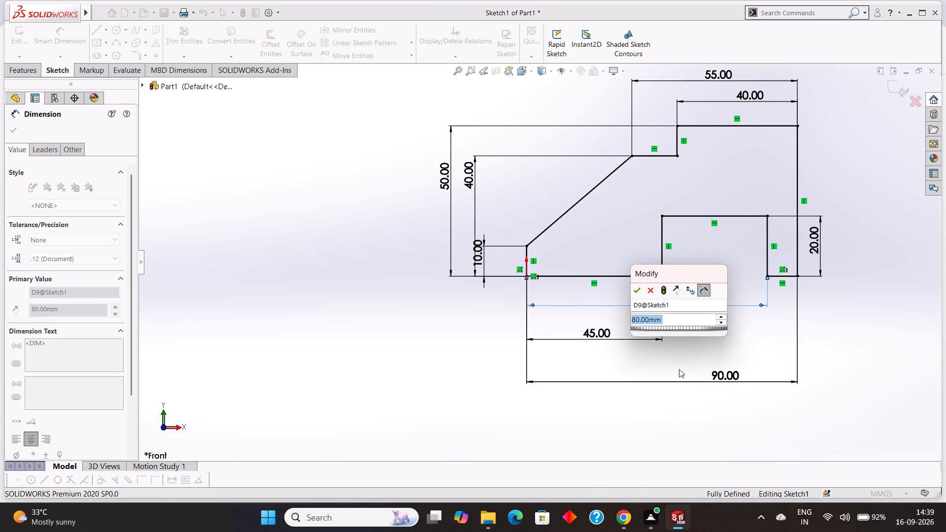
left_click(640, 285)
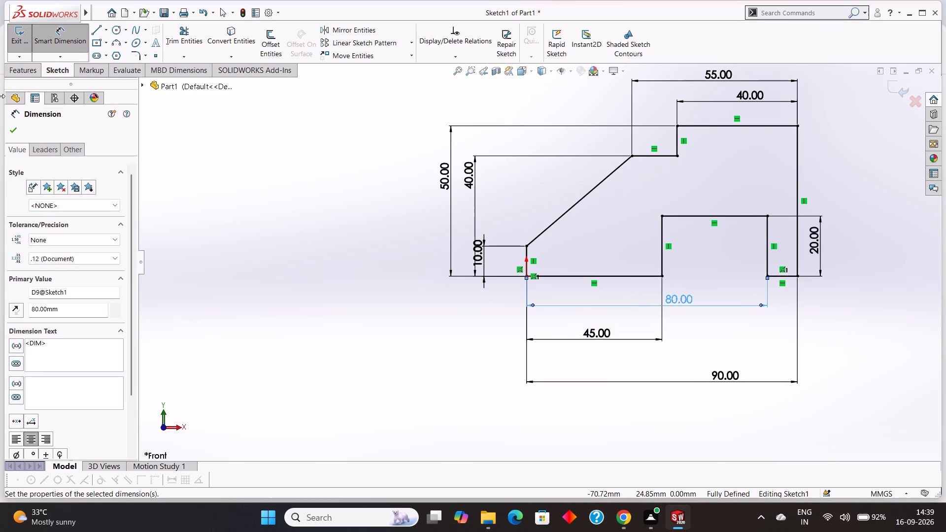
left_click(13, 129)
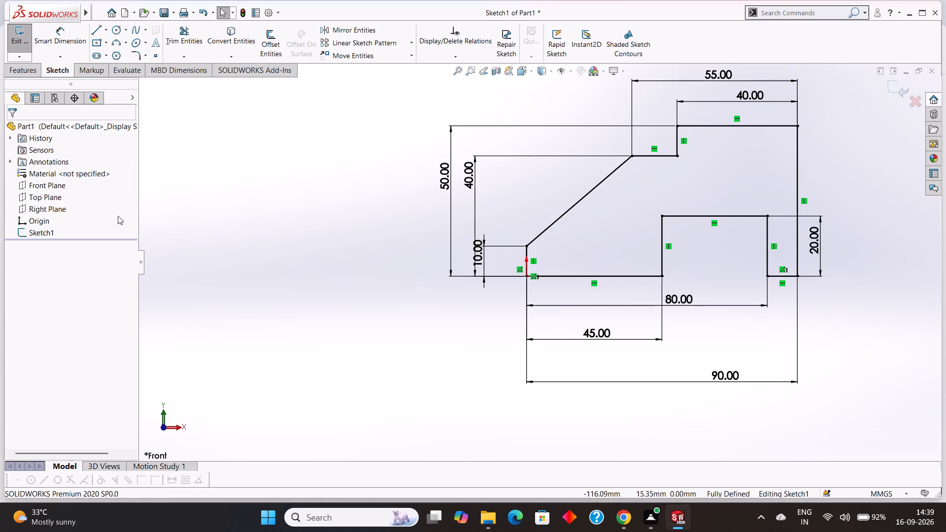
Extrude the profile as a boss with a Blind depth of 50 mm.
left_click(28, 75)
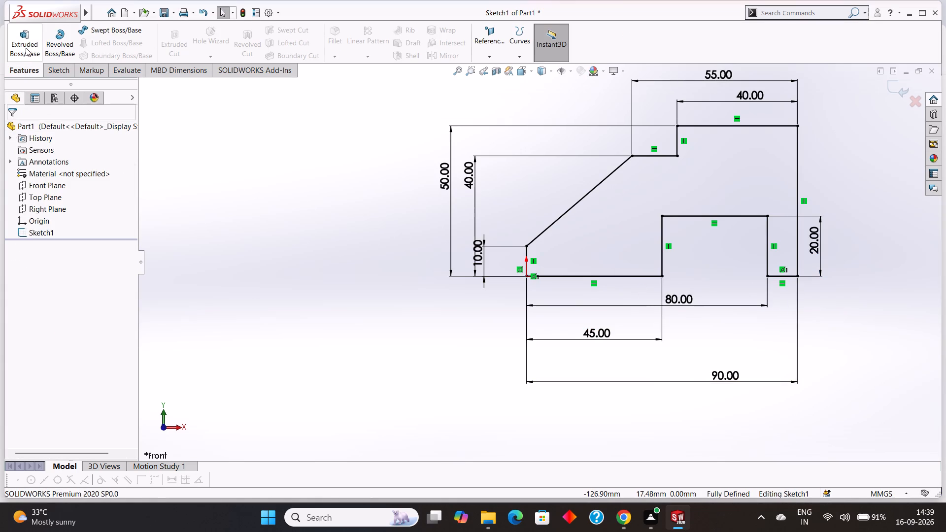
left_click(26, 47)
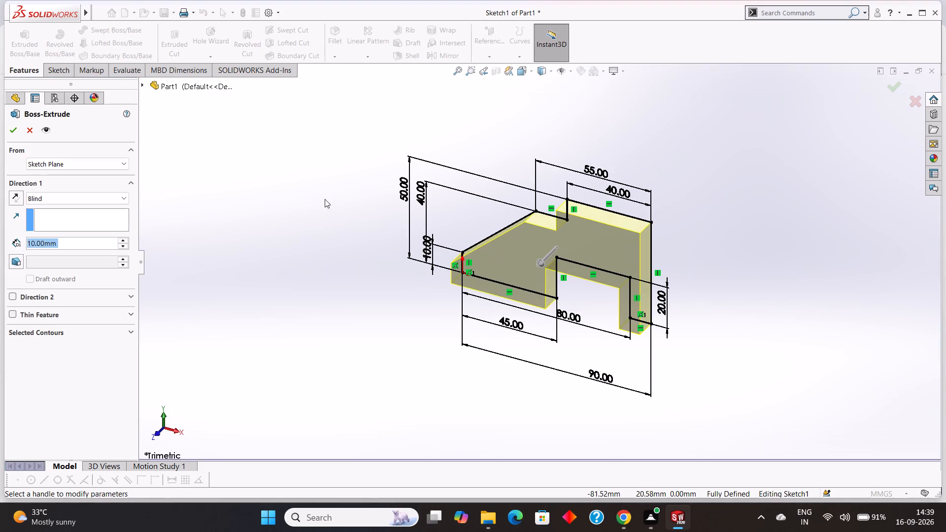
type("50")
key("Return")
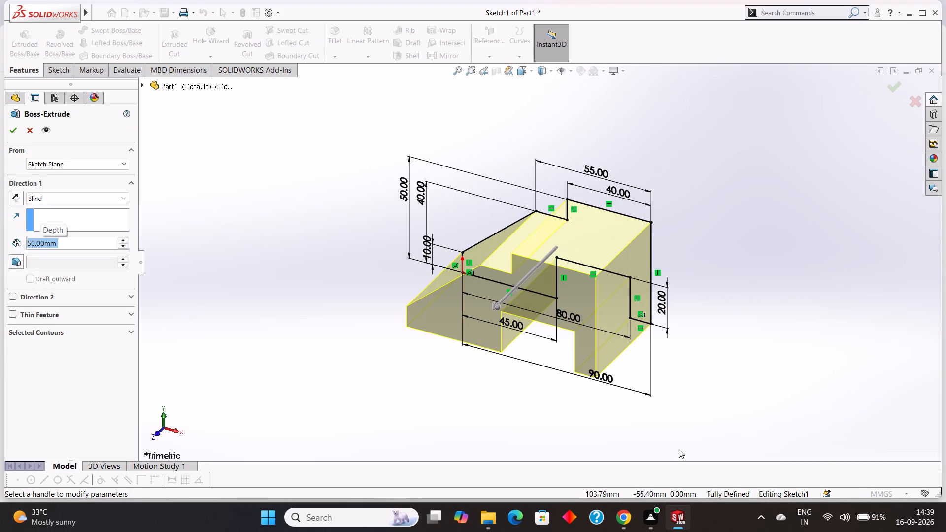
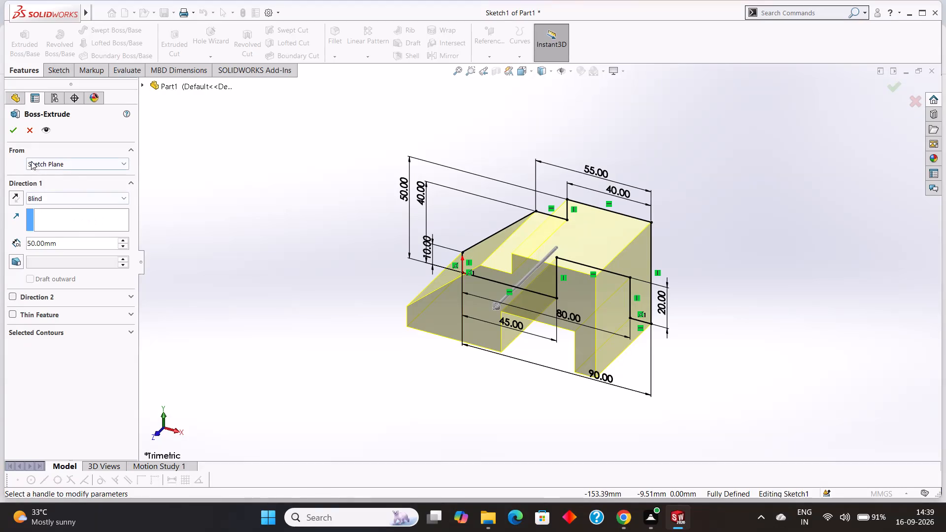
Accept the 50 mm Blind boss extrusion and clear the selection.
left_click(13, 134)
left_click(731, 233)
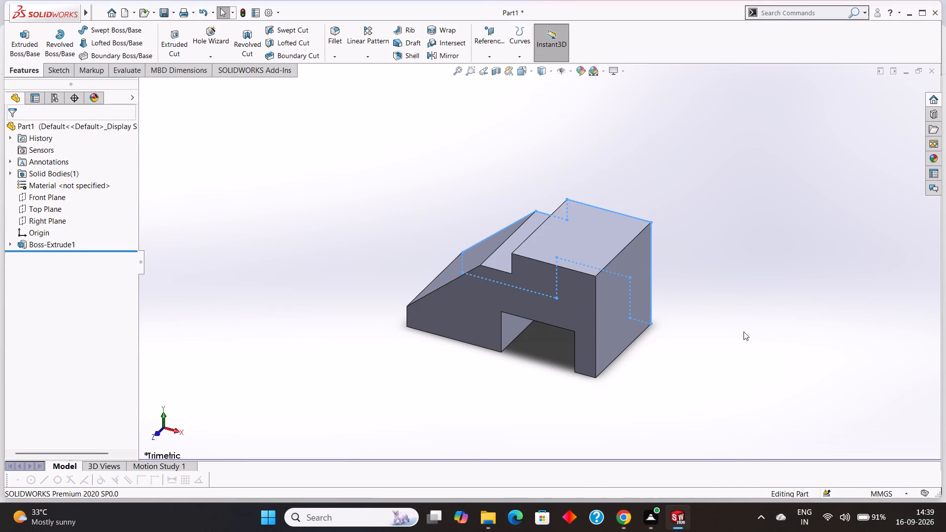
Start a new sketch on the block's highest top face, with the view normal to that face.
middle_click_drag(743, 332, 777, 301)
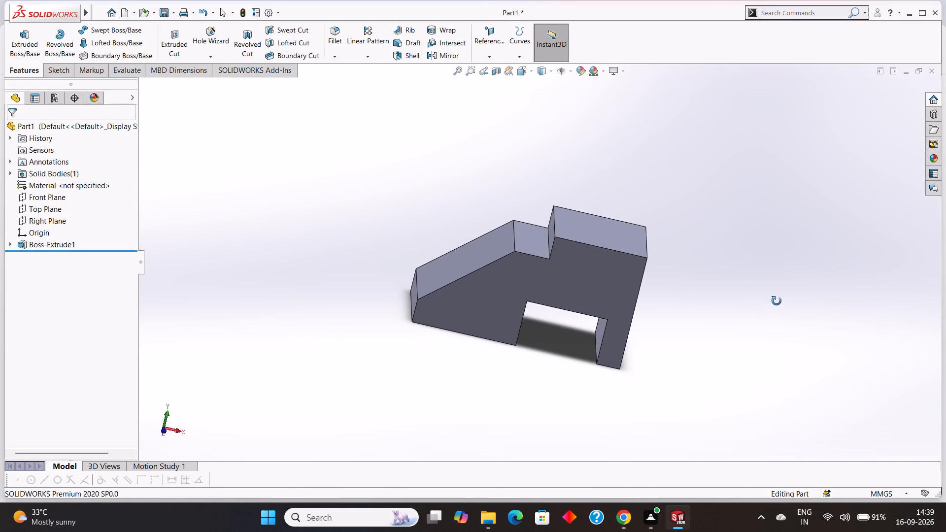
middle_click_drag(777, 301, 778, 296)
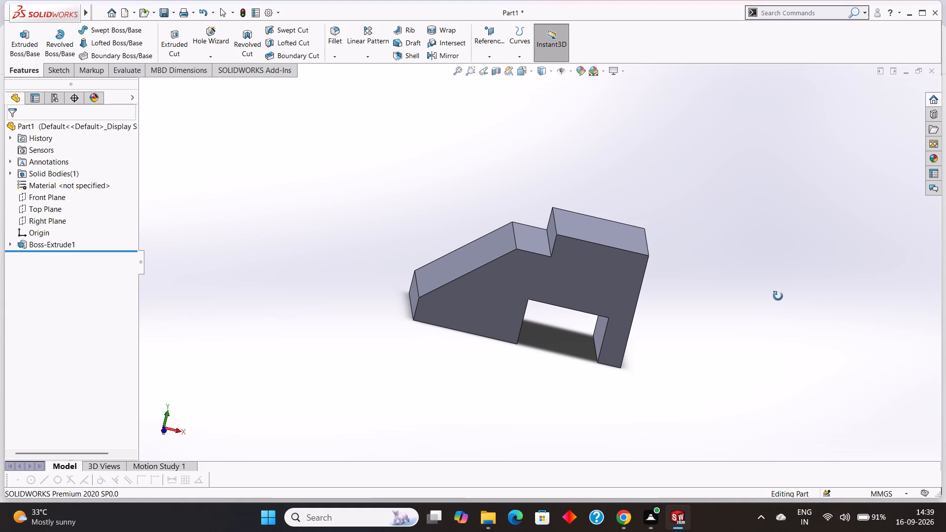
middle_click_drag(778, 296, 774, 303)
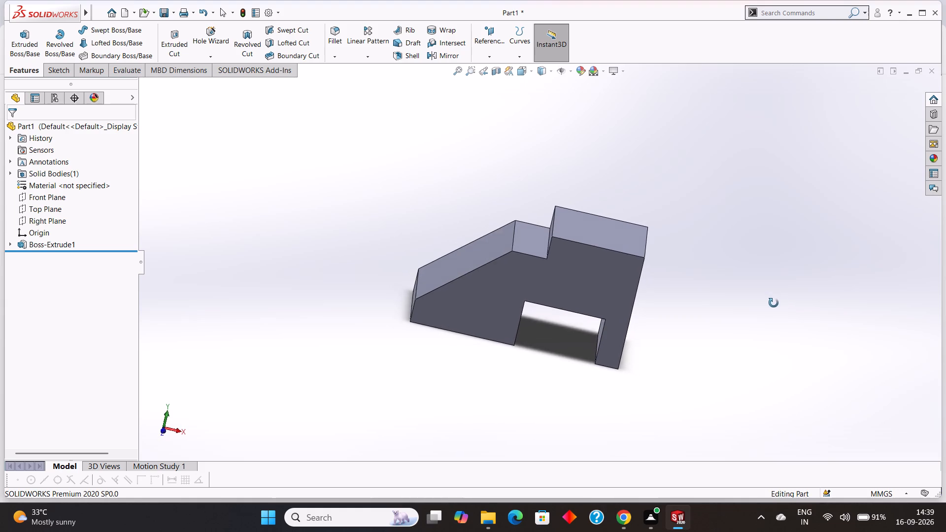
middle_click_drag(774, 303, 778, 331)
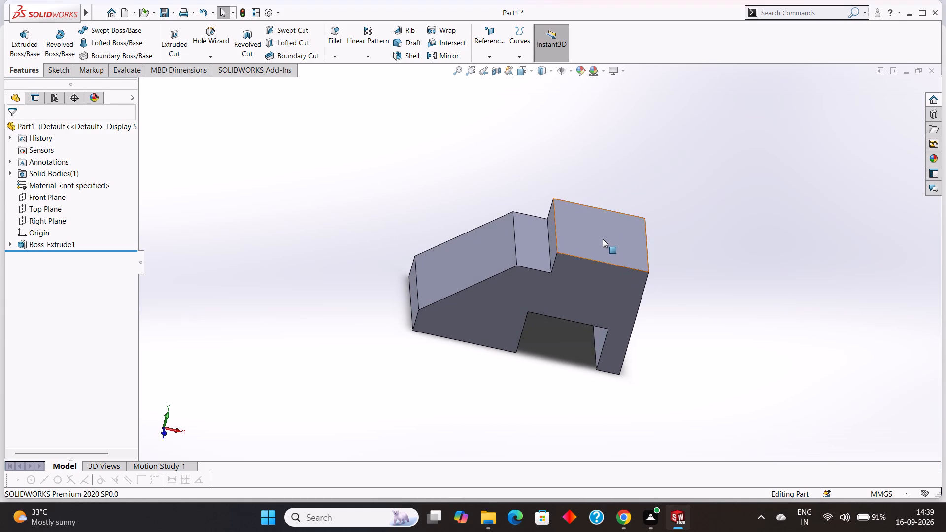
left_click(603, 239)
key("ctrl+8")
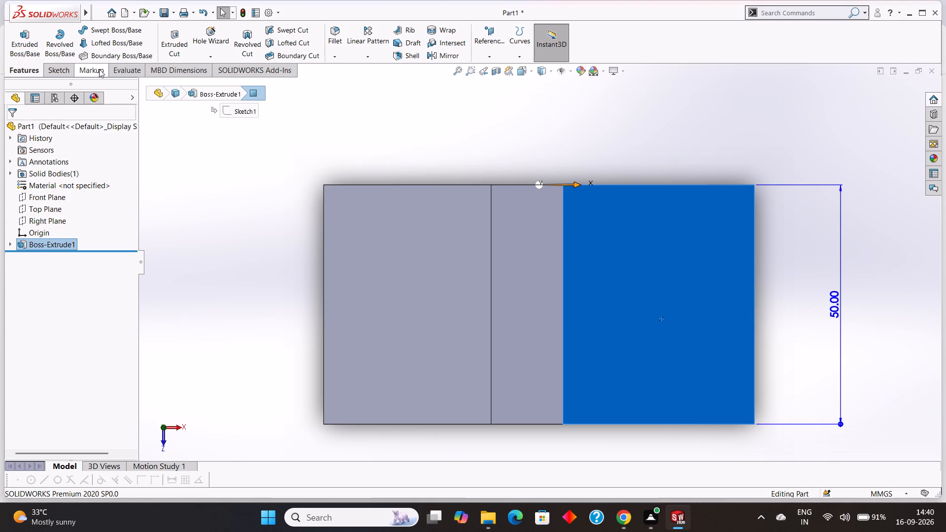
left_click(59, 67)
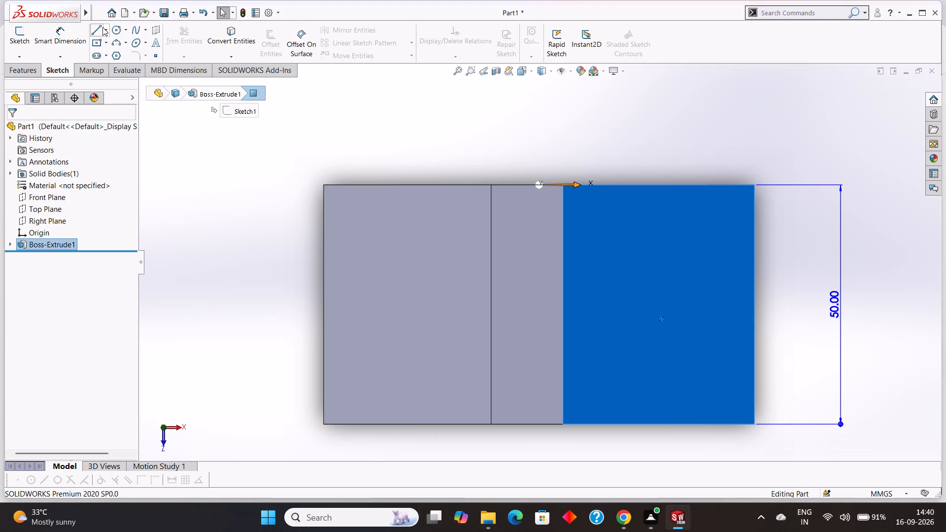
right_click(608, 216)
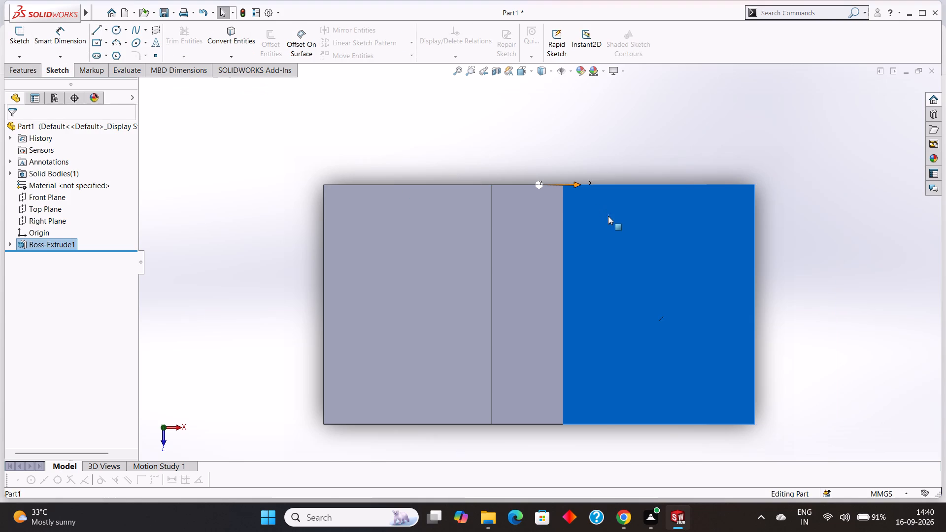
left_click(627, 202)
key("Escape")
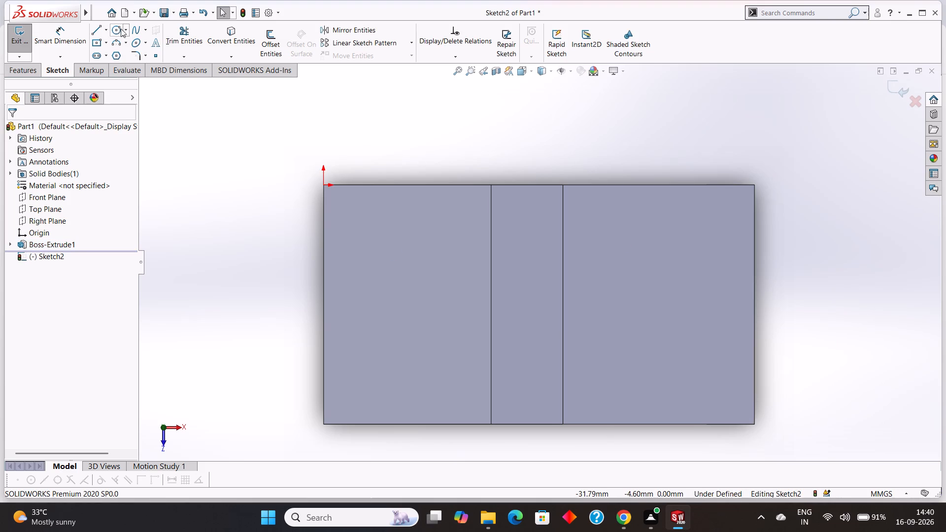
Sketch a straight slot along the block's depth on the top face, about 32 mm between arc centres and 10 mm wide.
left_click(105, 56)
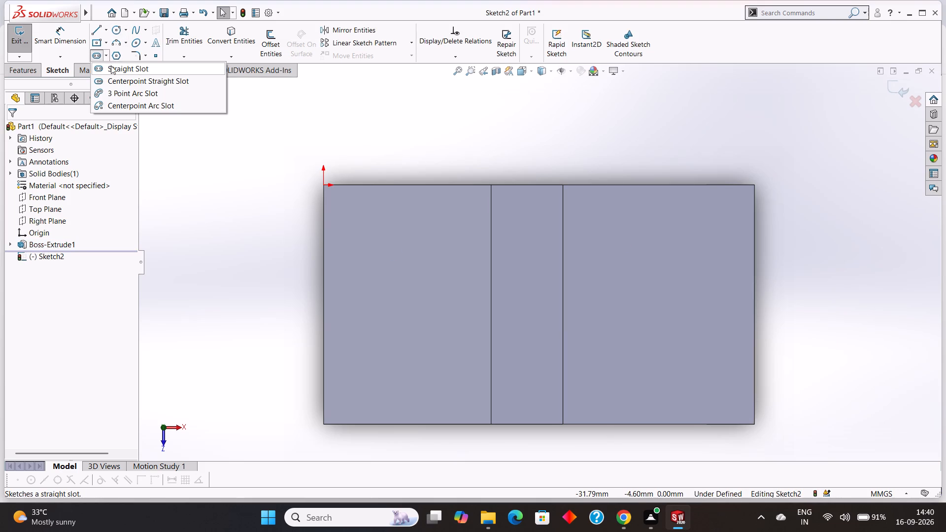
left_click(111, 66)
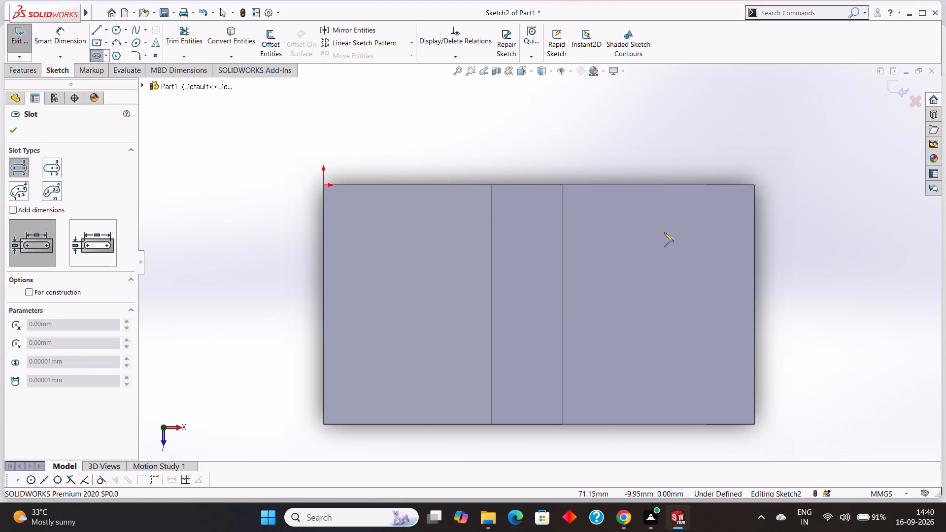
left_click(667, 228)
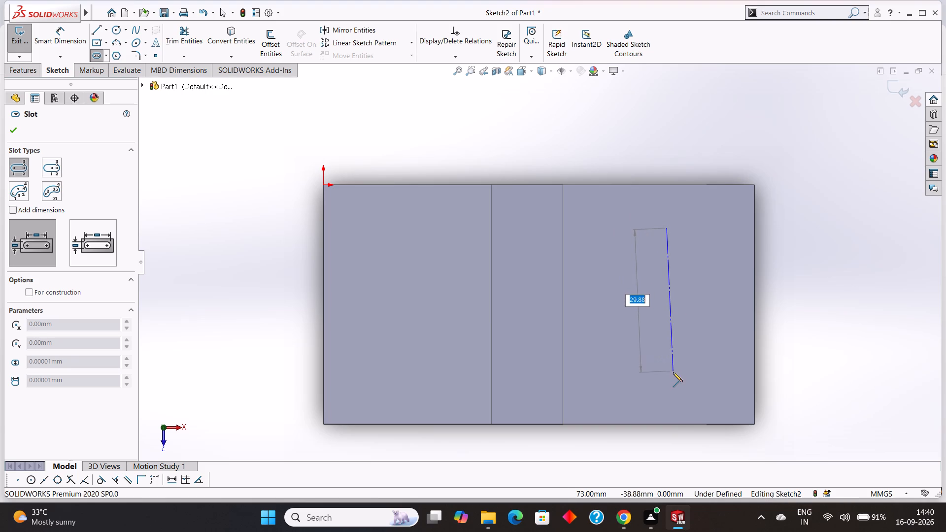
left_click(669, 383)
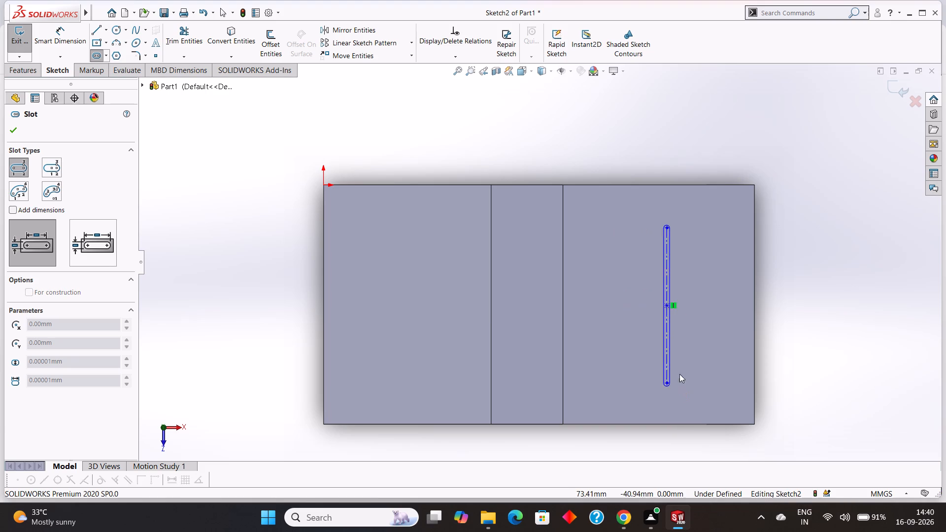
left_click(691, 344)
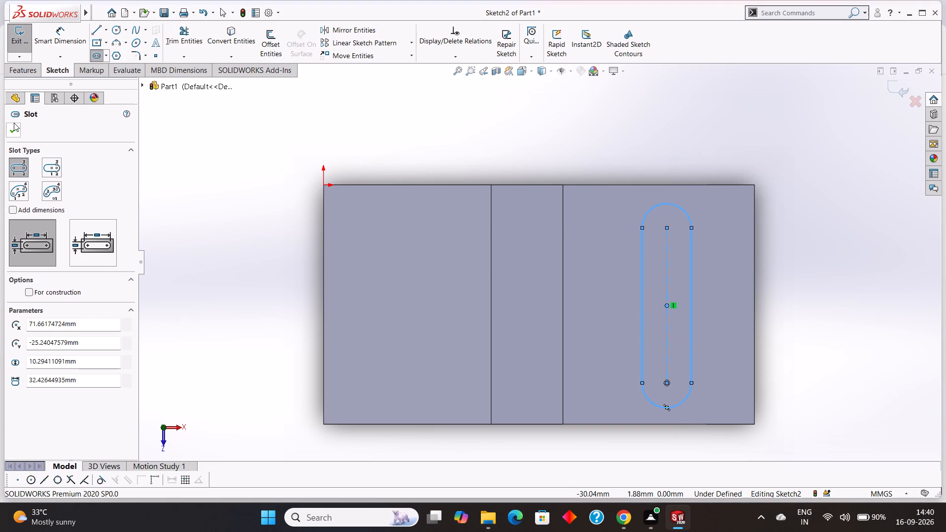
left_click(10, 128)
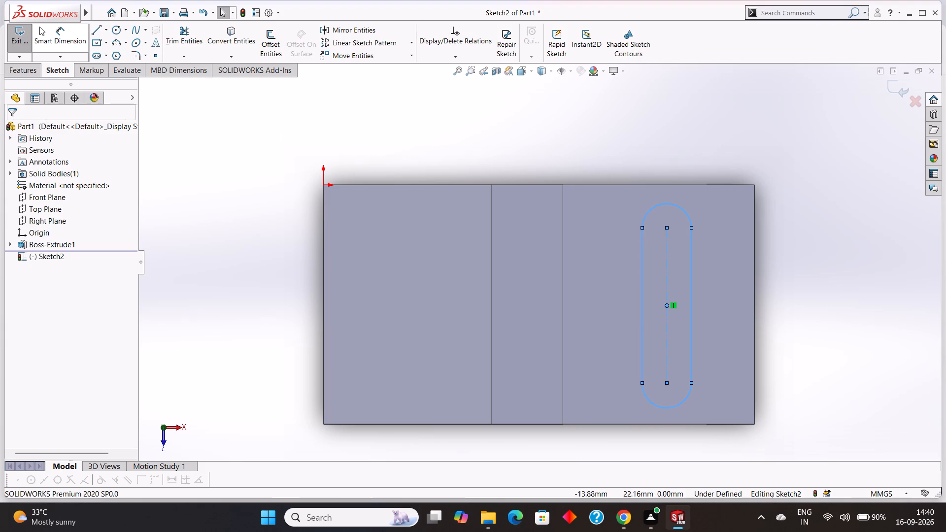
Dimension the slot's upper end arc 5 mm from the face's edge on the origin side.
left_click(41, 27)
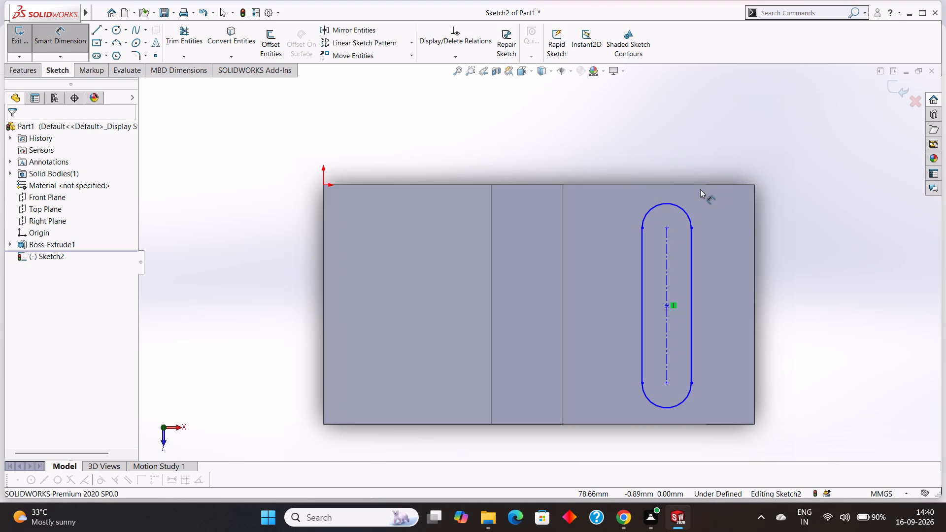
left_click(668, 203)
left_click(668, 184)
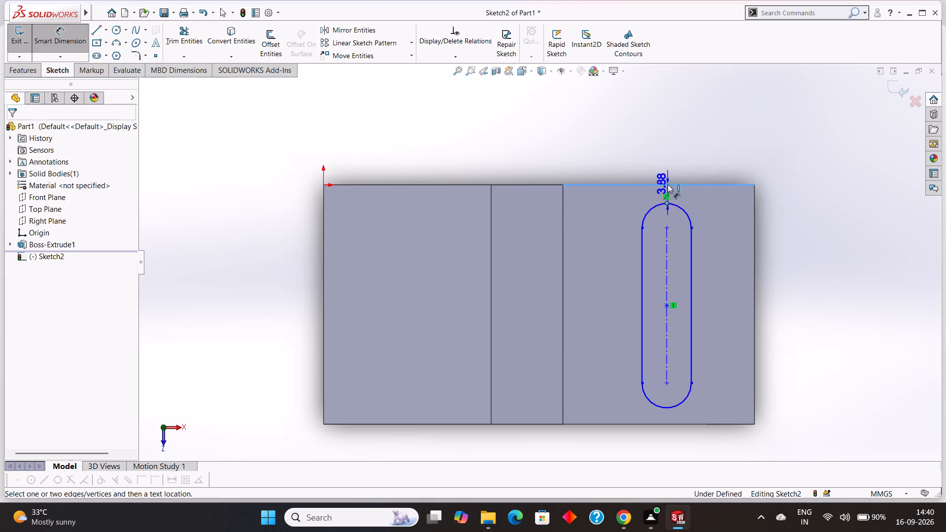
left_click(721, 199)
key("5")
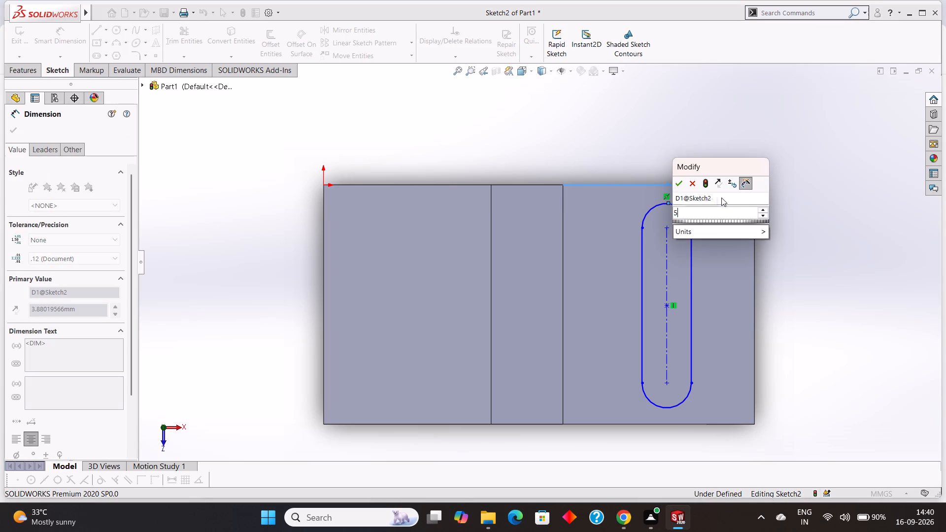
key("Return")
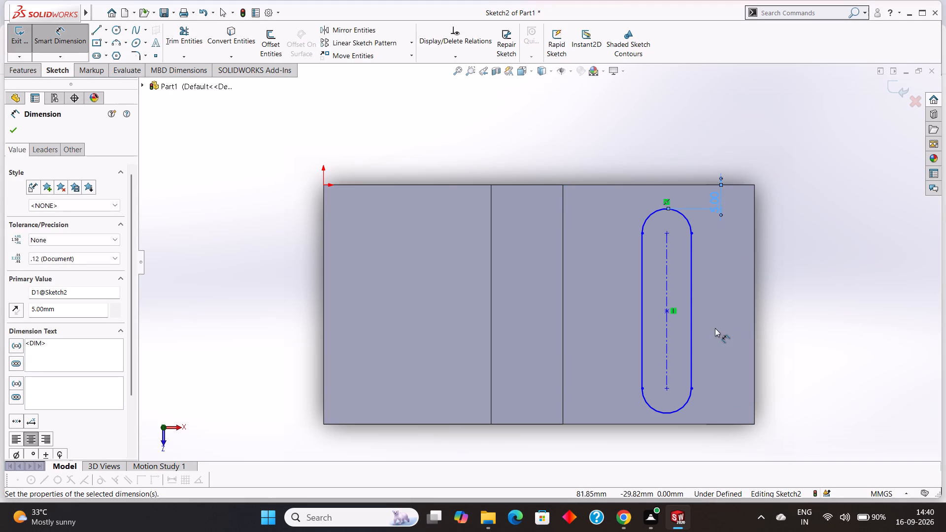
Dimension the slot's lower end arc 5 mm from the face's opposite edge.
left_click(667, 426)
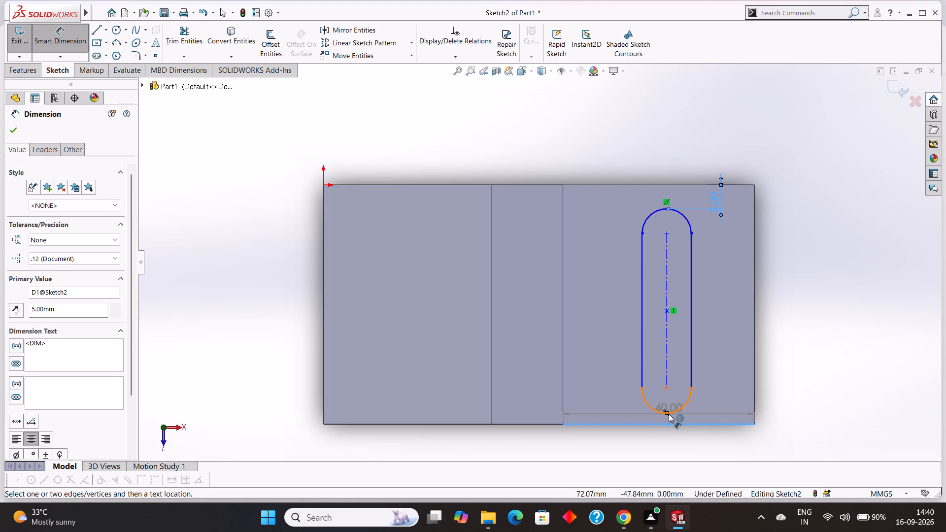
left_click(668, 413)
left_click(707, 410)
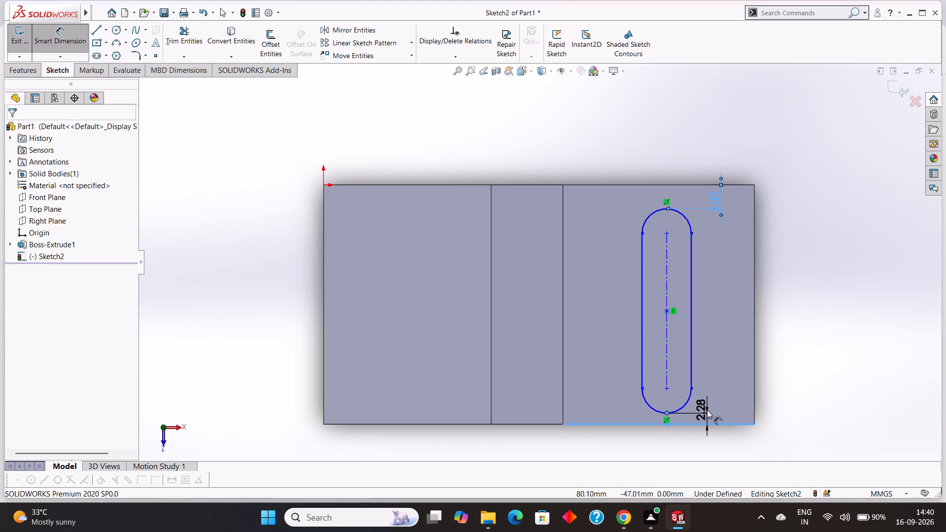
key("5")
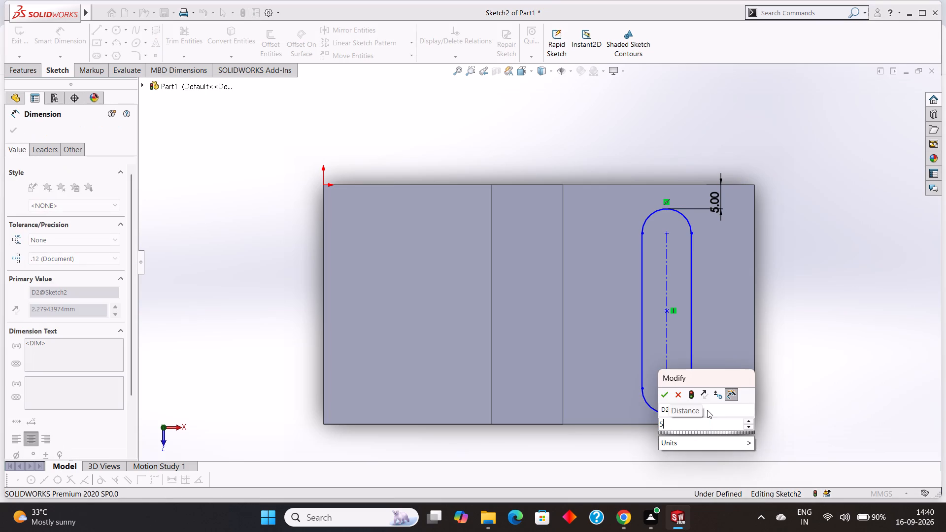
key("Return")
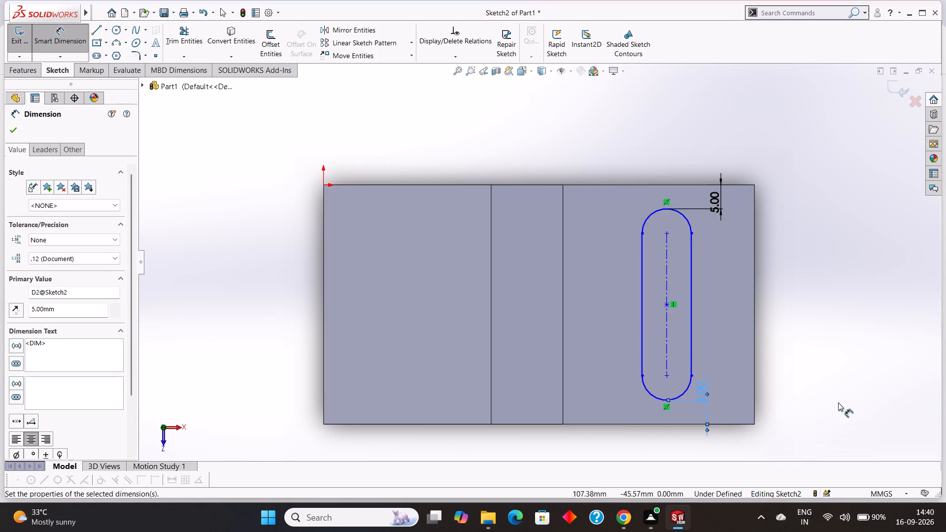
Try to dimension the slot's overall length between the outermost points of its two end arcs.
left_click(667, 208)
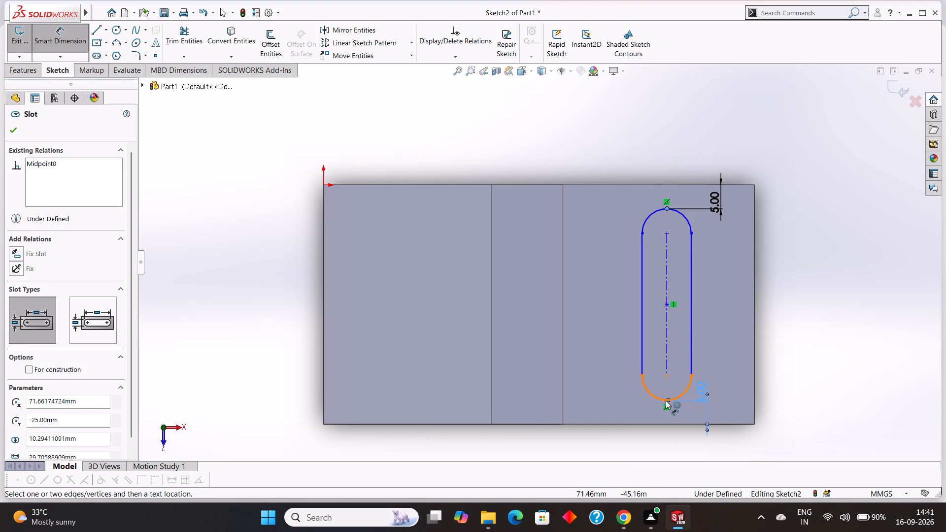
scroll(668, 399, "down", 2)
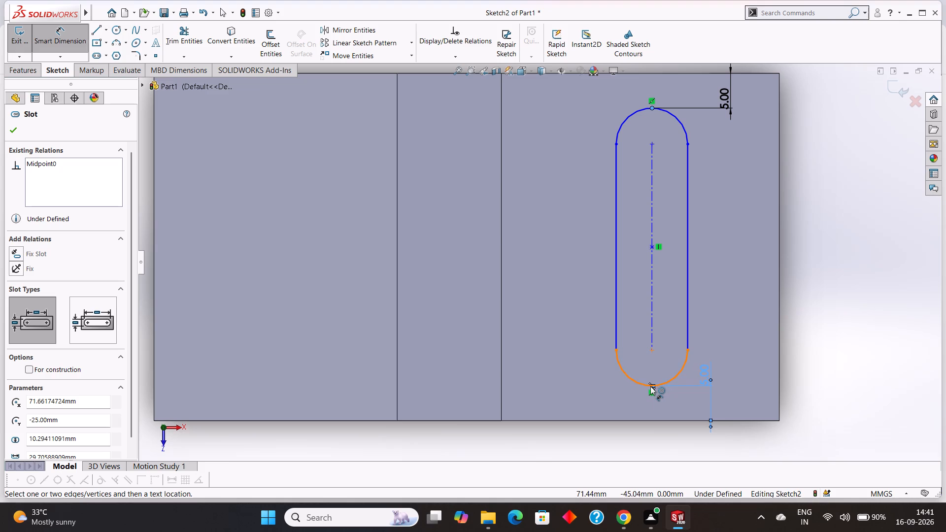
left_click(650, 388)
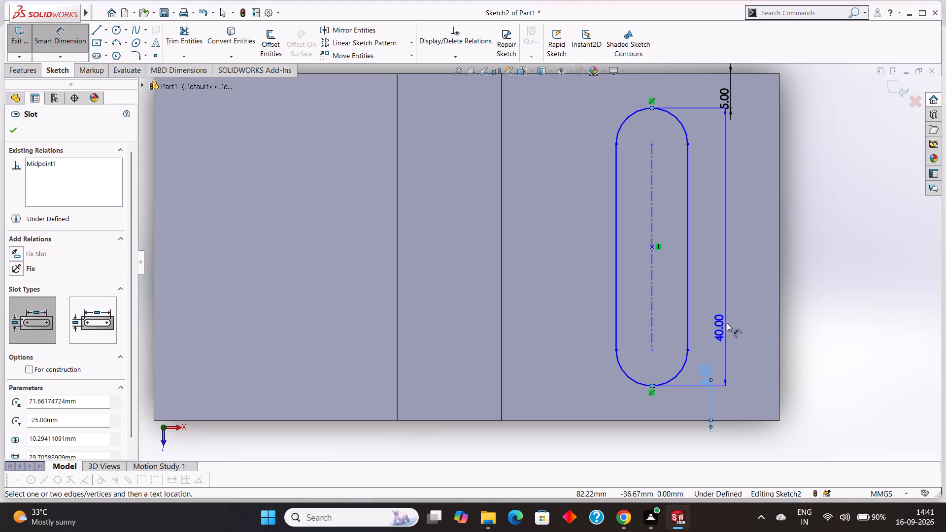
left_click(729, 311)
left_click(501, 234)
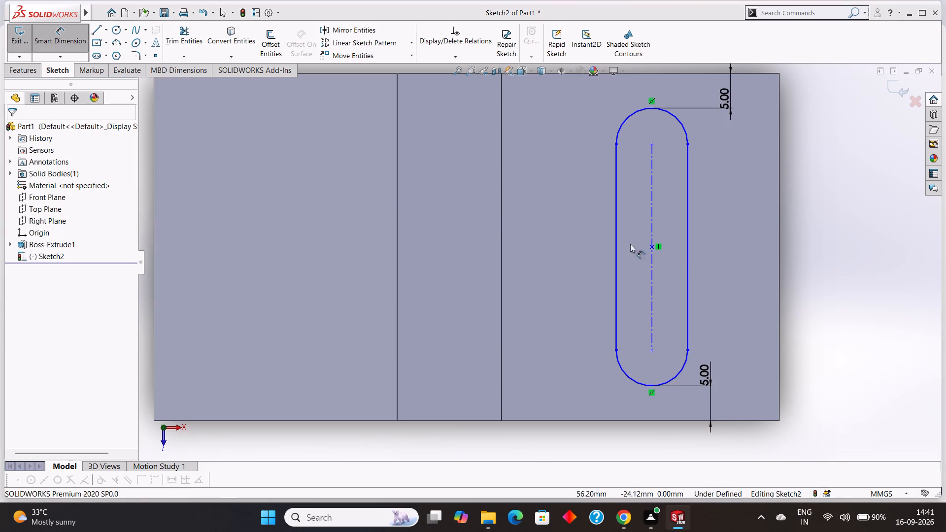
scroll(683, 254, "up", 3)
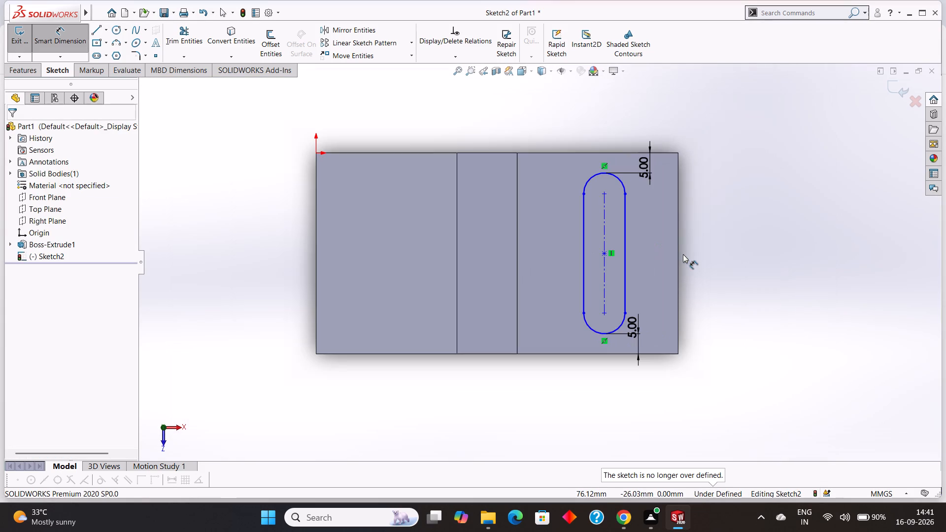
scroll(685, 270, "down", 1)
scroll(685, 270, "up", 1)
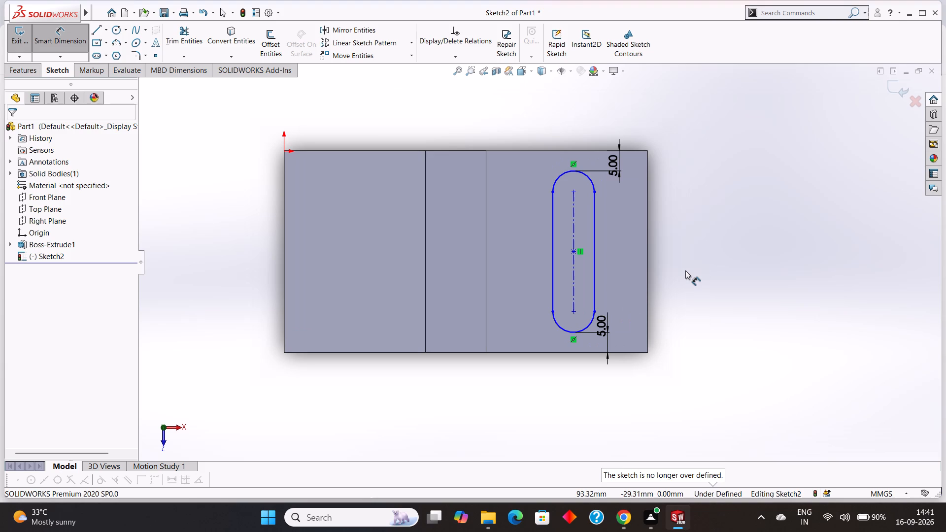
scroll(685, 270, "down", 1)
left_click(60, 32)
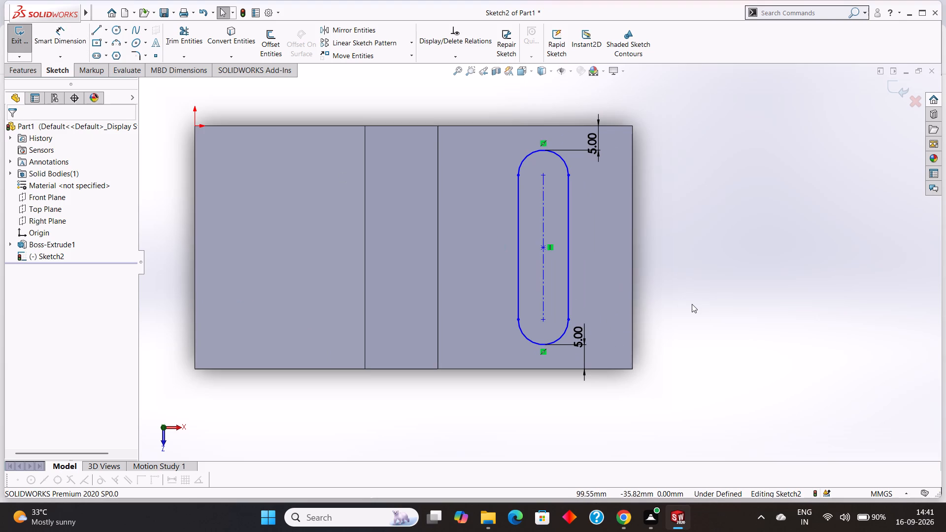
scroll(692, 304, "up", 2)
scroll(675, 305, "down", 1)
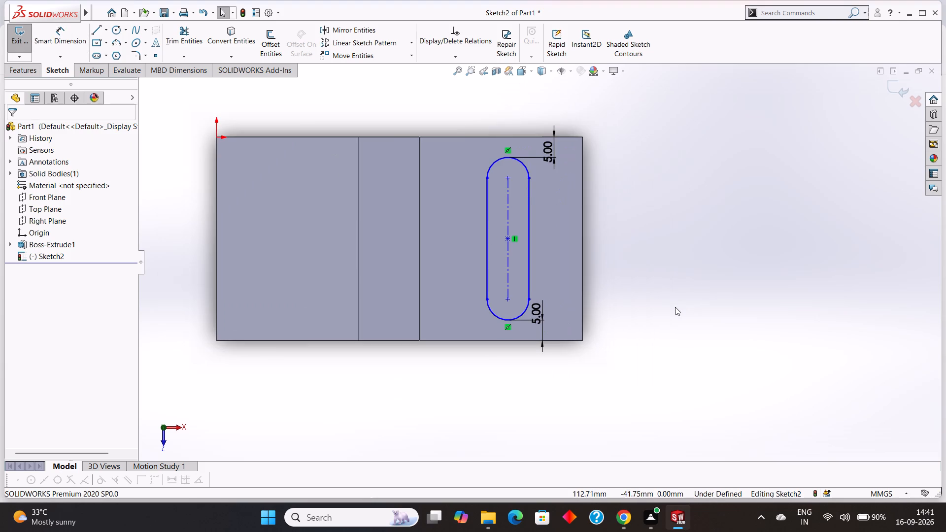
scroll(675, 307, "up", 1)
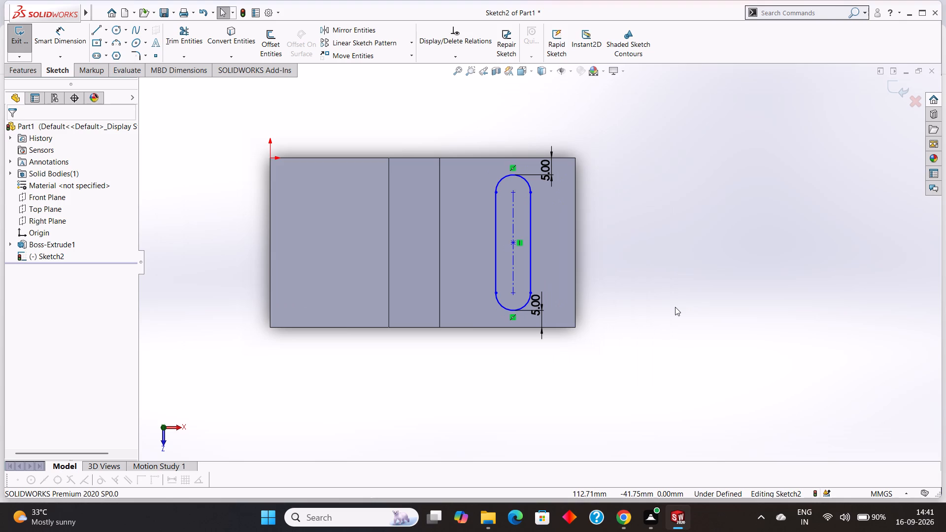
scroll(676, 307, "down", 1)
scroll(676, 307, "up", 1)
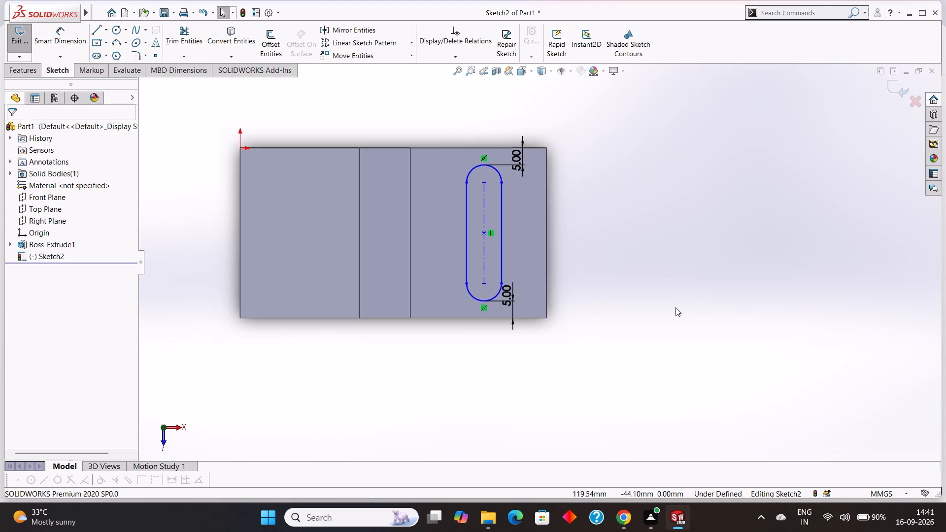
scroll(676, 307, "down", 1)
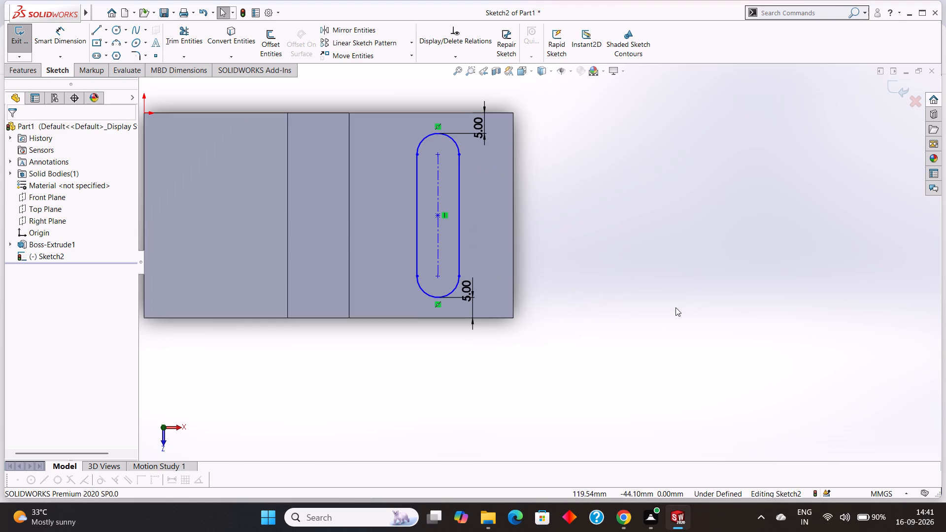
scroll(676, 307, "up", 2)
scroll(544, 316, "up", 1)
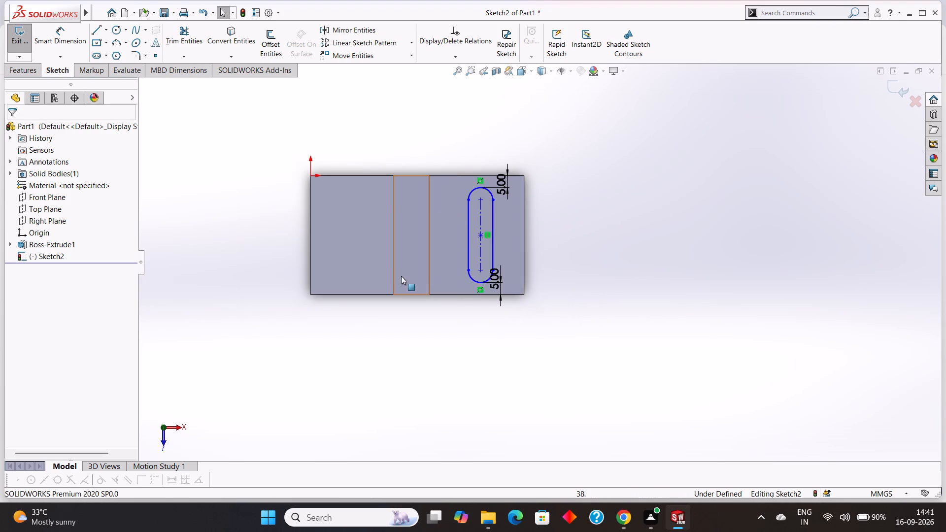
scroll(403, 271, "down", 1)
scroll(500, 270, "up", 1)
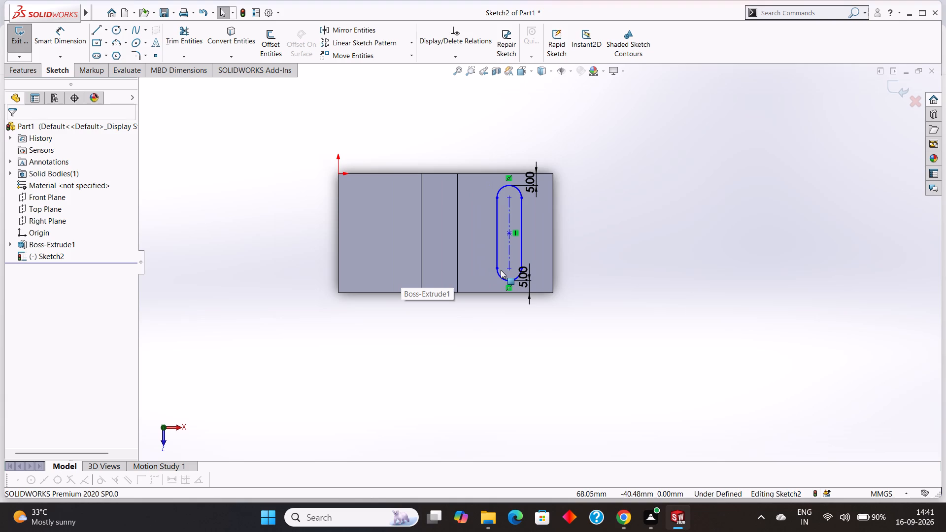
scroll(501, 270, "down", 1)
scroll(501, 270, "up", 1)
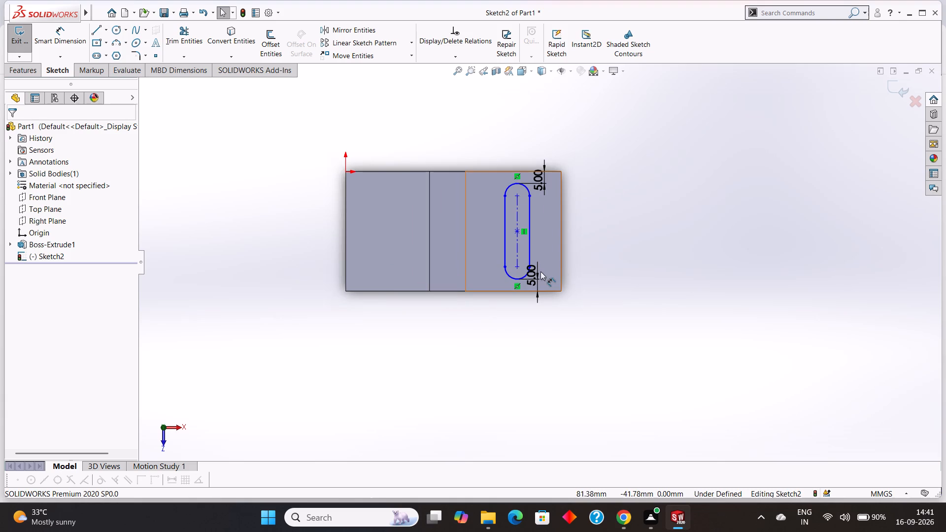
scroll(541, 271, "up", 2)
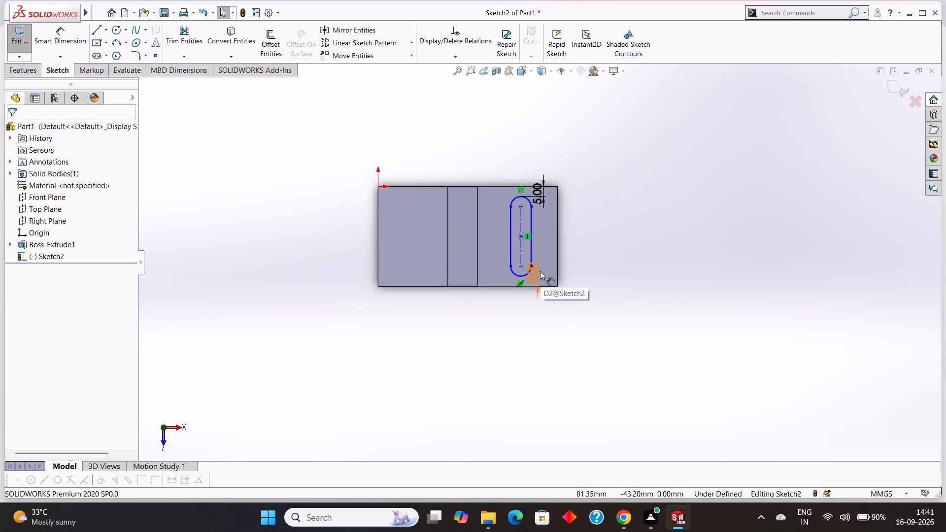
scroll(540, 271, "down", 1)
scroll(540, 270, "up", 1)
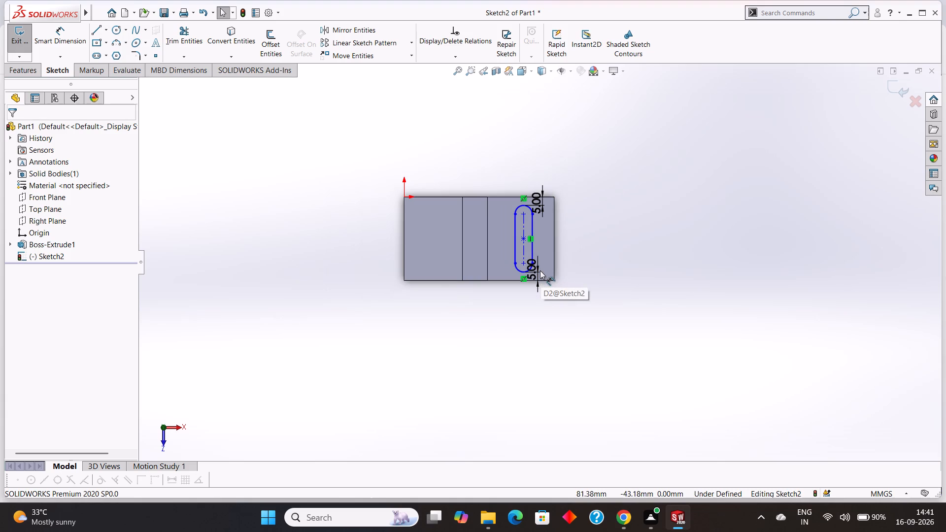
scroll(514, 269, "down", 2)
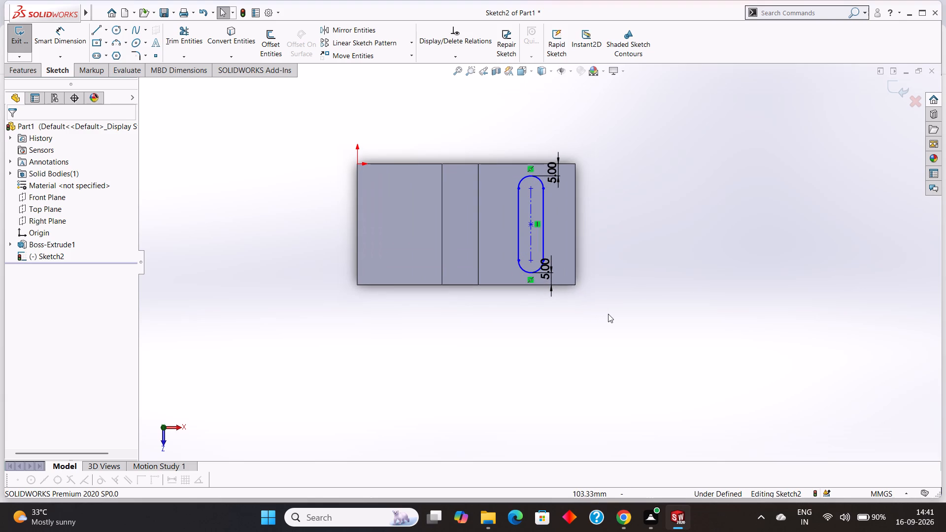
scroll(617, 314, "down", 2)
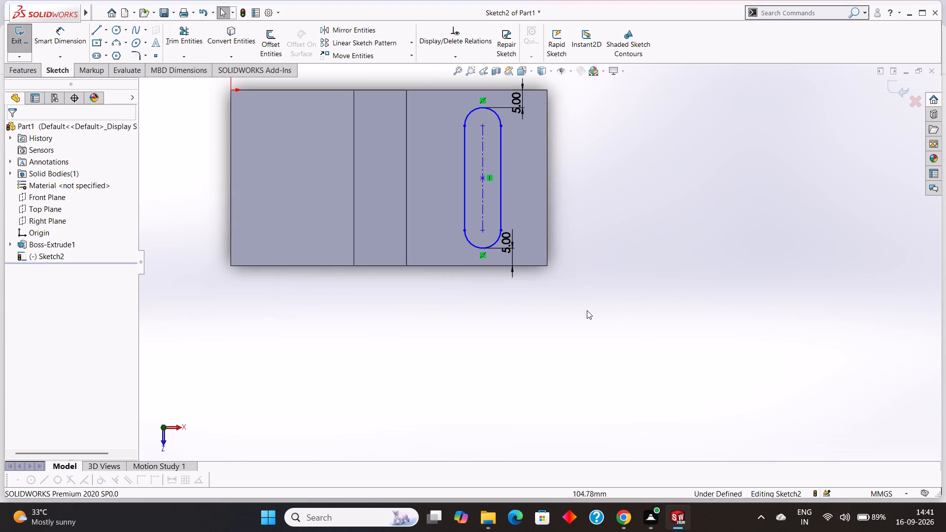
Cut the slot profile down into the block with a blind Extruded Cut 34 mm deep.
left_click(30, 68)
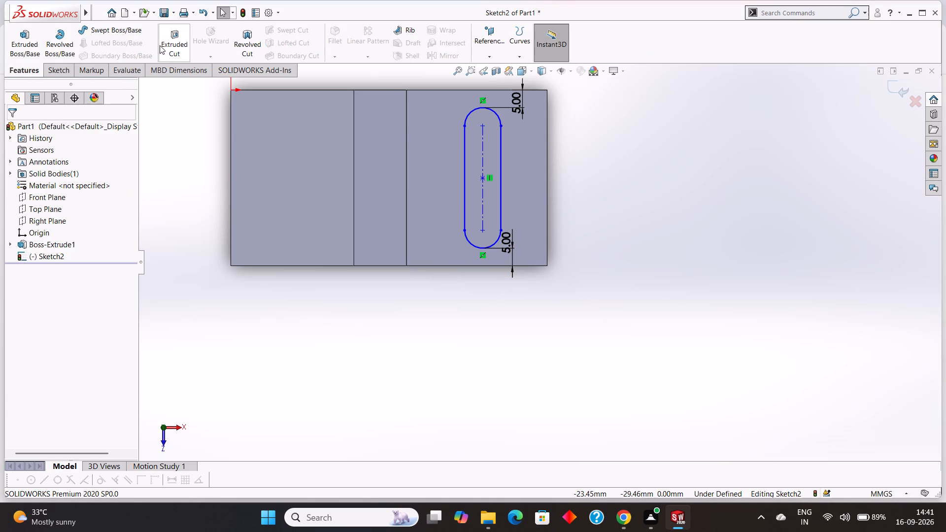
left_click(160, 45)
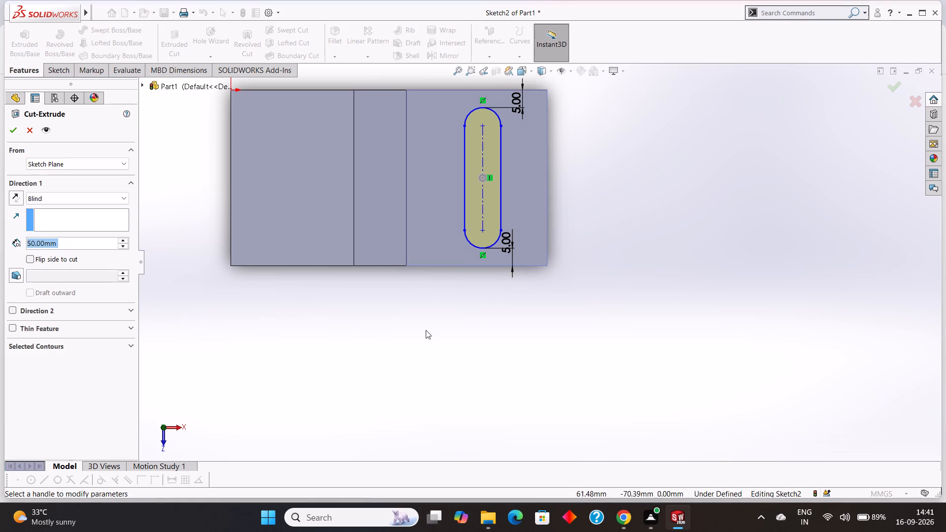
middle_click_drag(429, 365, 438, 252)
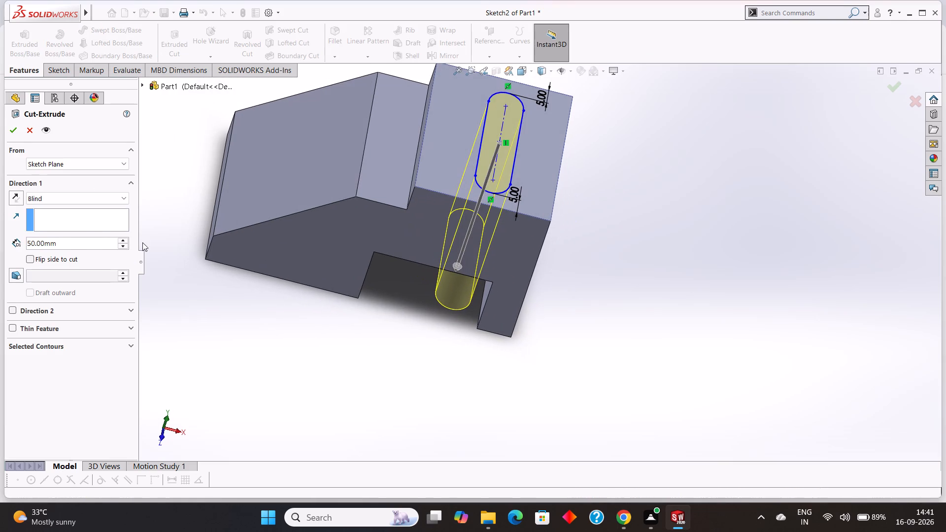
left_click(81, 244)
left_click_drag(89, 244, 3, 238)
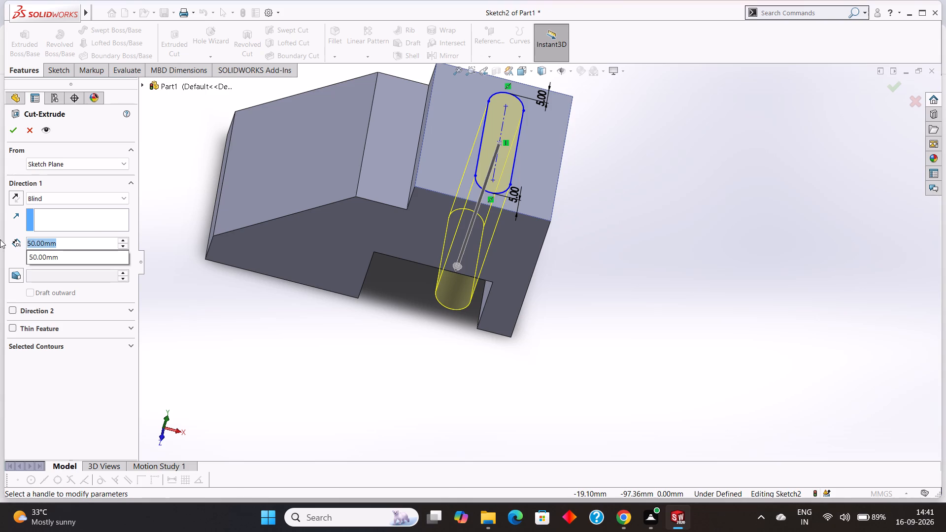
type("34")
key("Return")
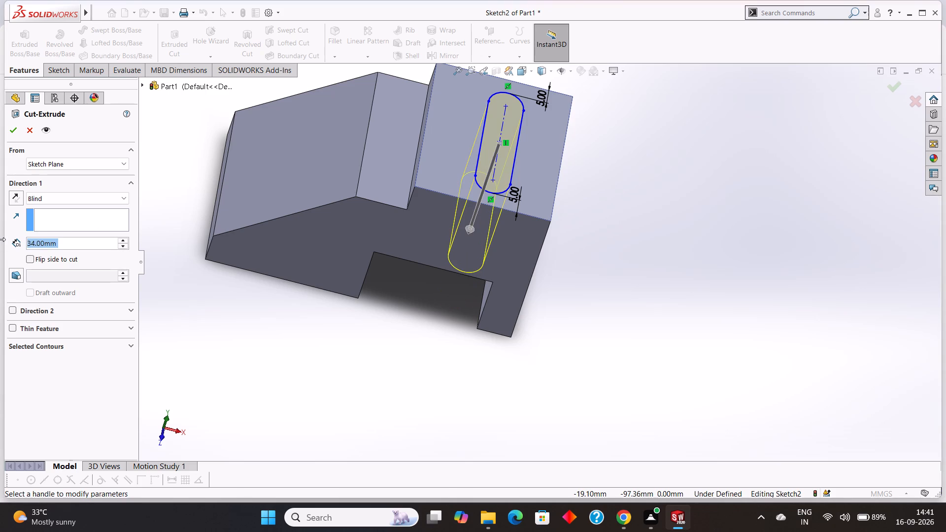
left_click(6, 130)
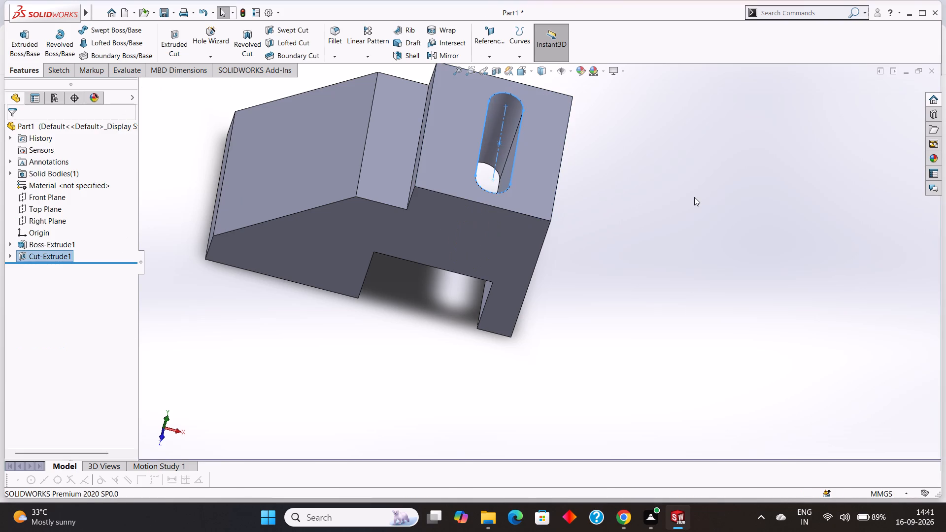
left_click(694, 197)
Start a new sketch on the part's large sloped face, viewed normal to that face.
middle_click_drag(698, 222, 696, 157)
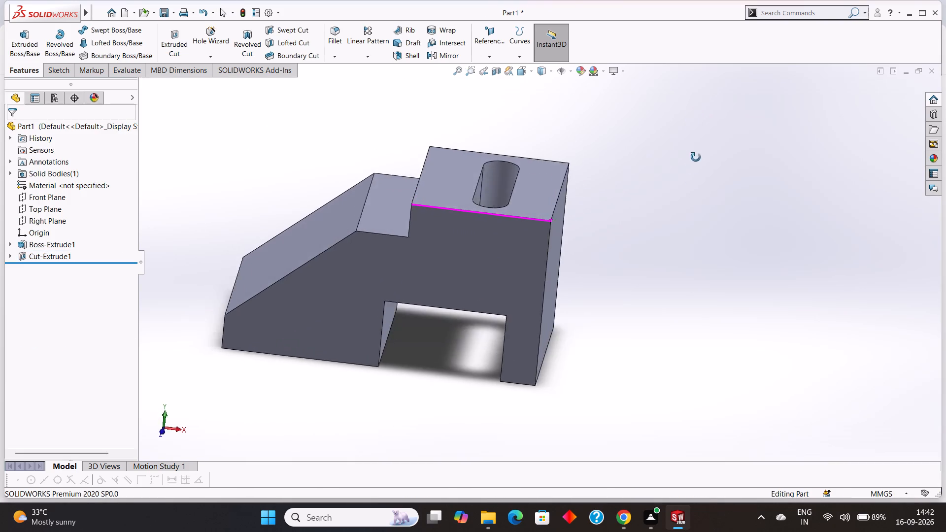
middle_click_drag(696, 157, 698, 230)
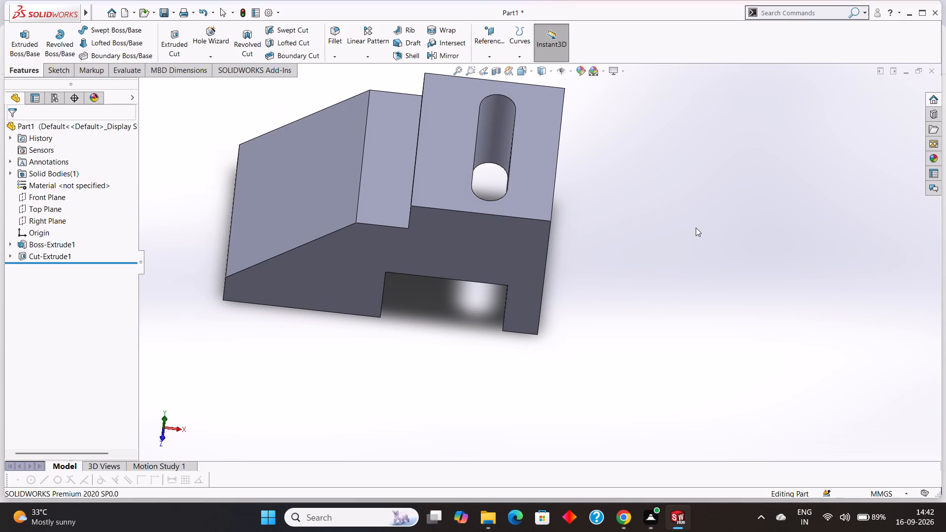
left_click(281, 170)
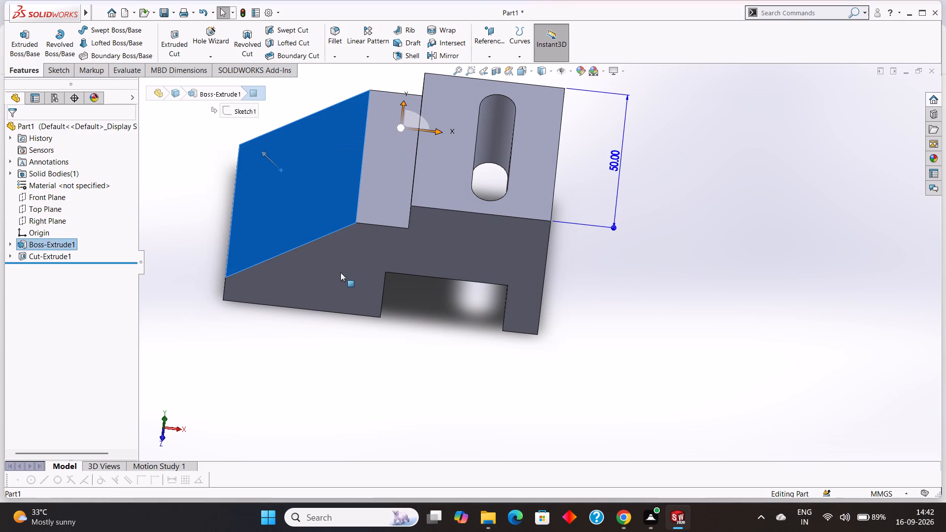
key("ctrl+8")
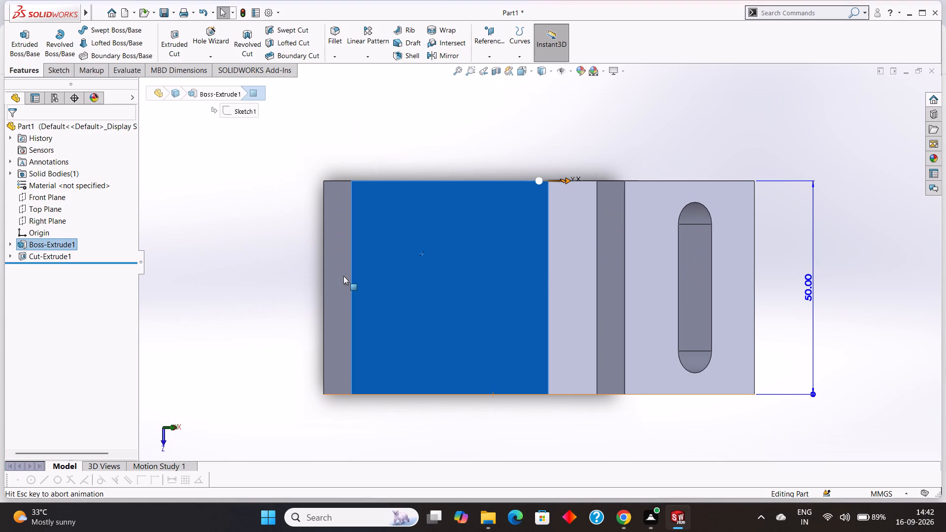
left_click(393, 142)
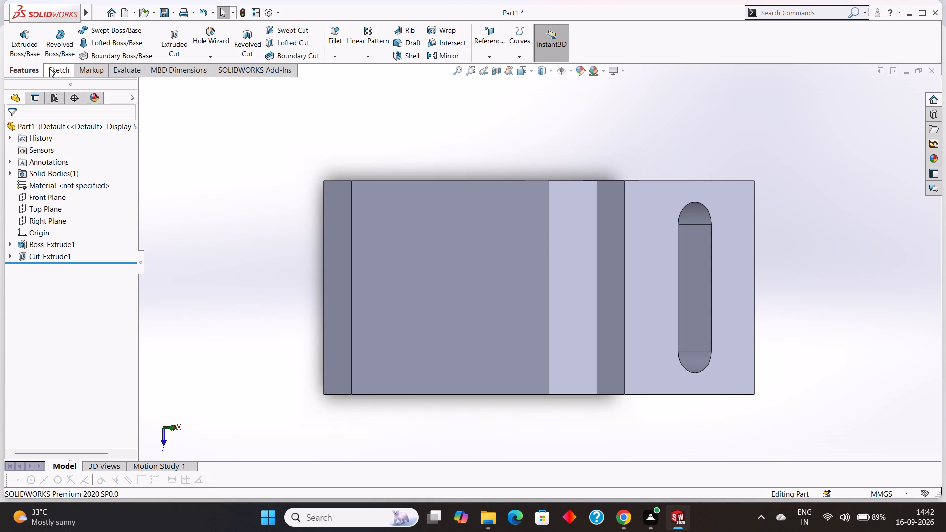
right_click(448, 233)
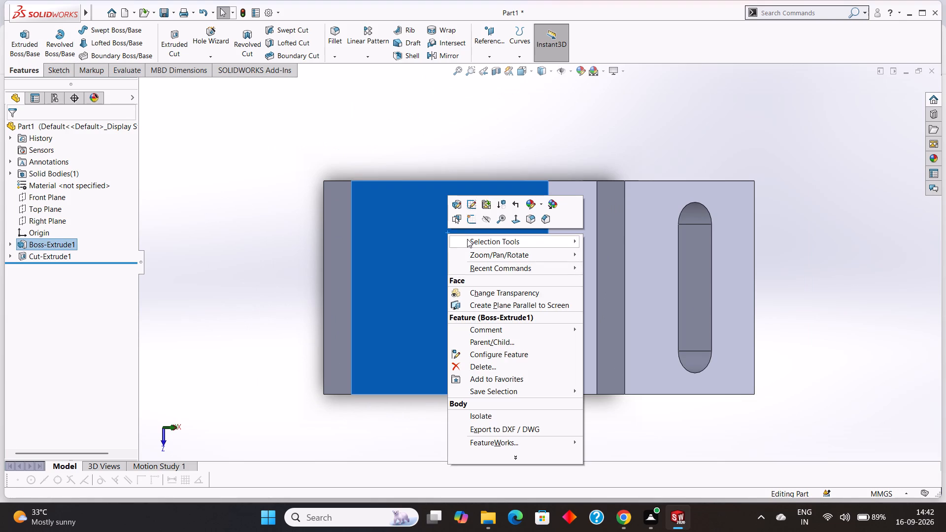
left_click(472, 218)
key("Escape")
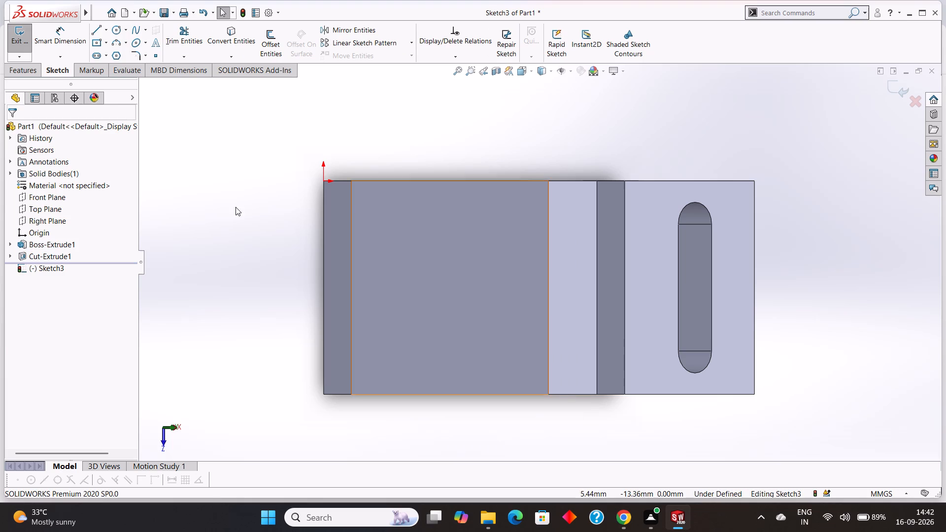
Sketch a center rectangle on the midpoint of the sloped face's lower edge, 26 mm along the depth and 30 mm up the slope.
left_click(105, 40)
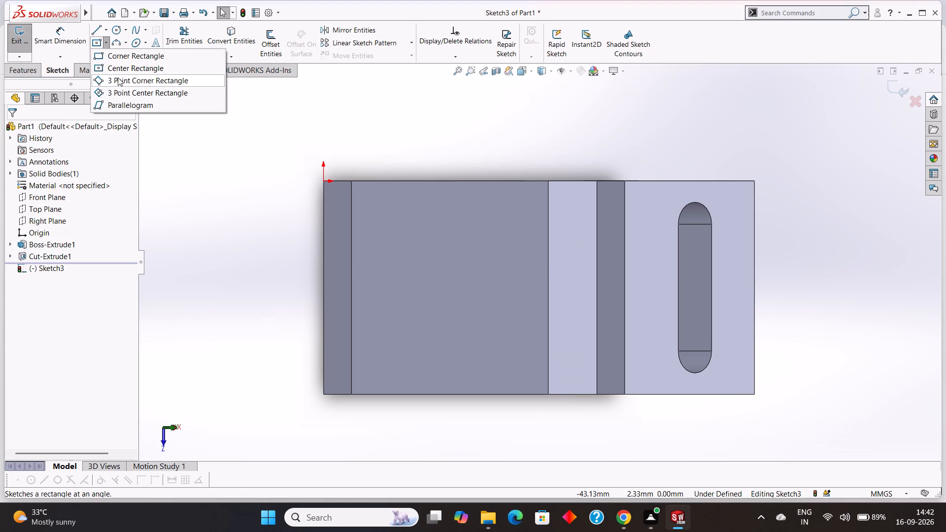
left_click(123, 65)
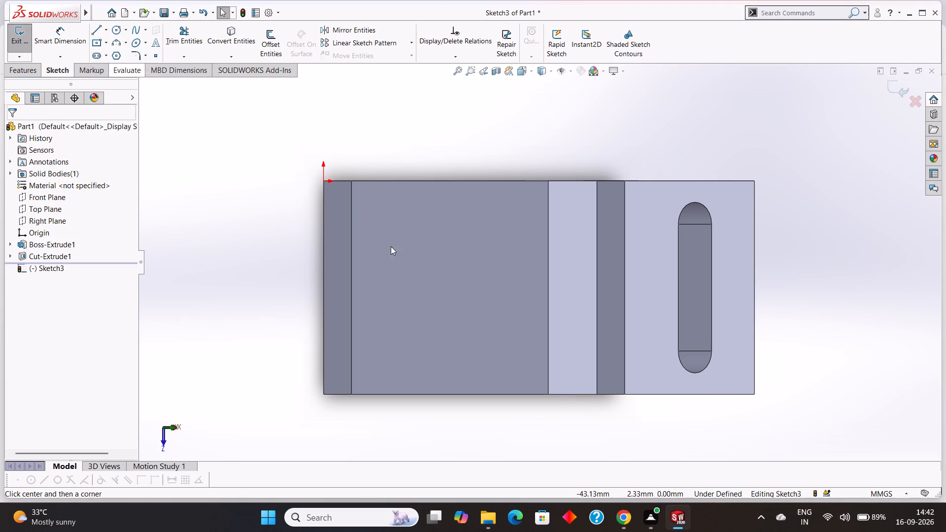
left_click(350, 286)
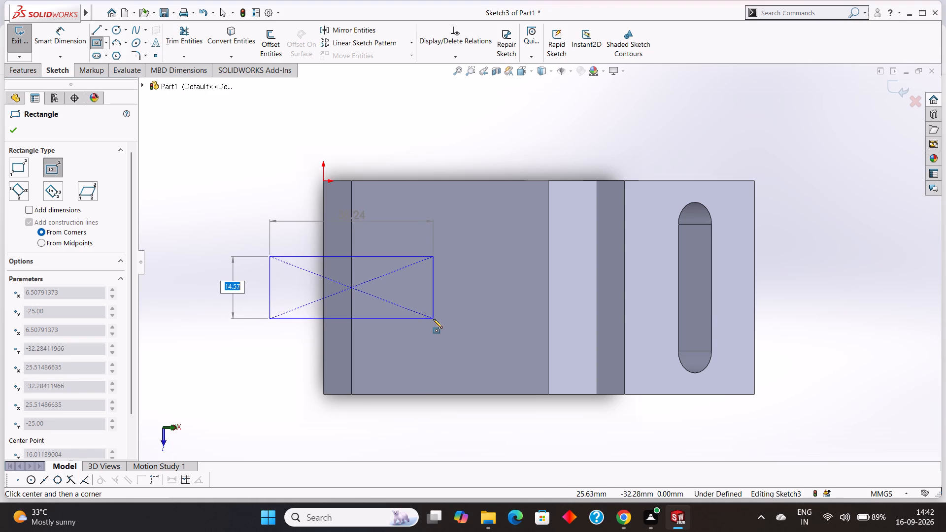
key("BackSpace")
type("26")
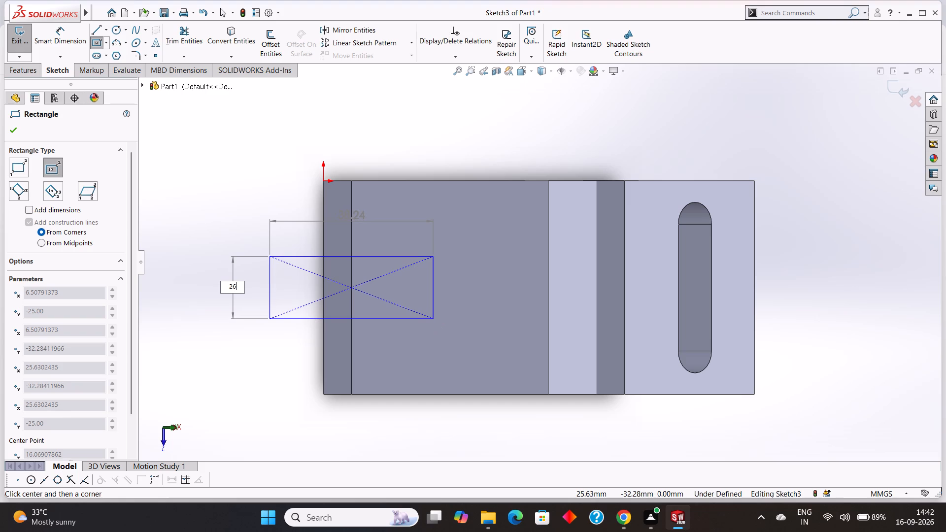
key("Tab")
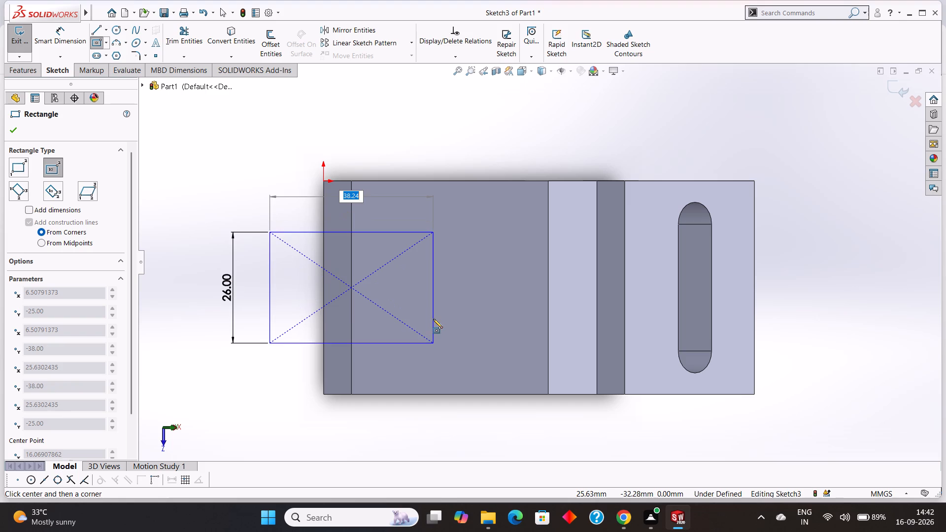
key("BackSpace")
type("30")
key("Return")
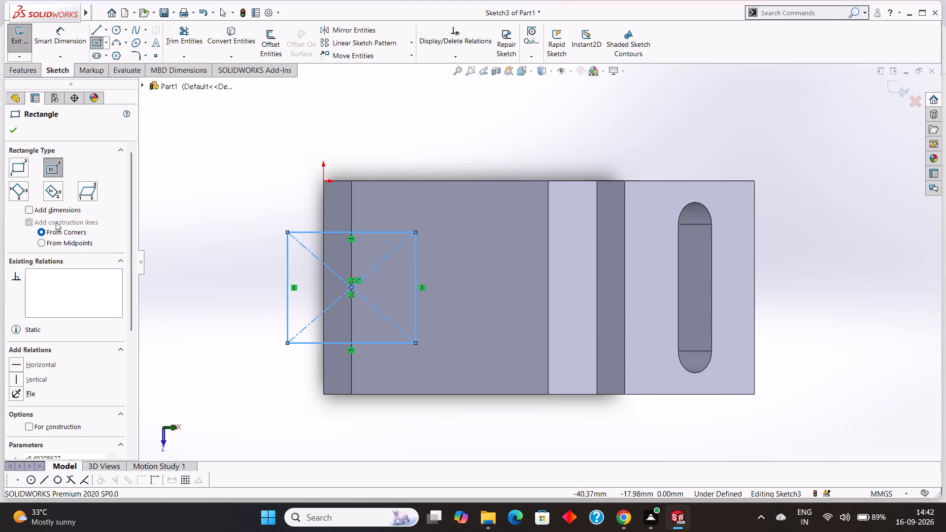
left_click(17, 132)
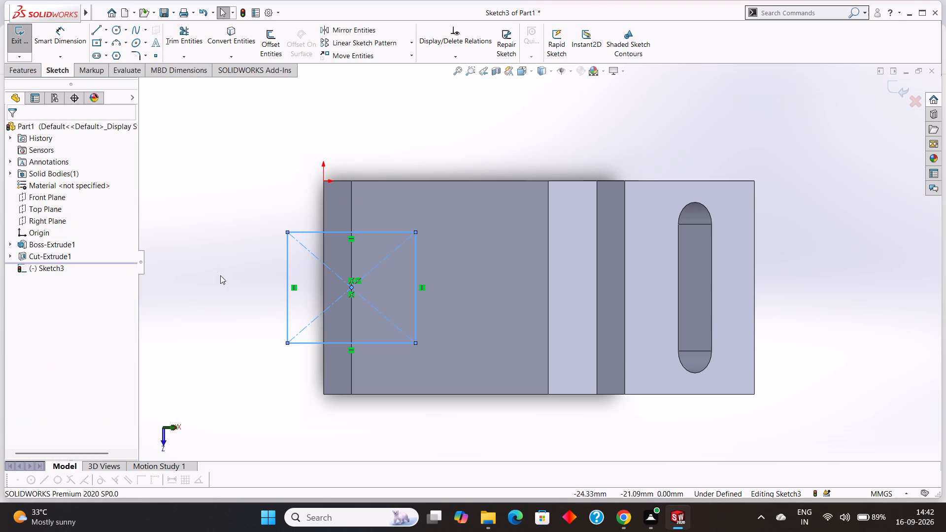
Delete the three sketch relations at the rectangle's centre point on the sloped face's lower edge.
scroll(343, 280, "down", 3)
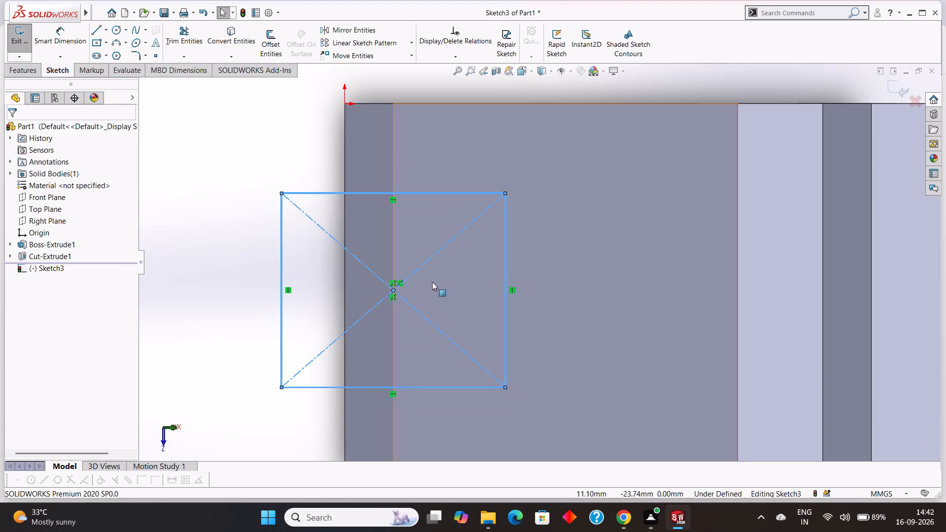
scroll(380, 254, "down", 4)
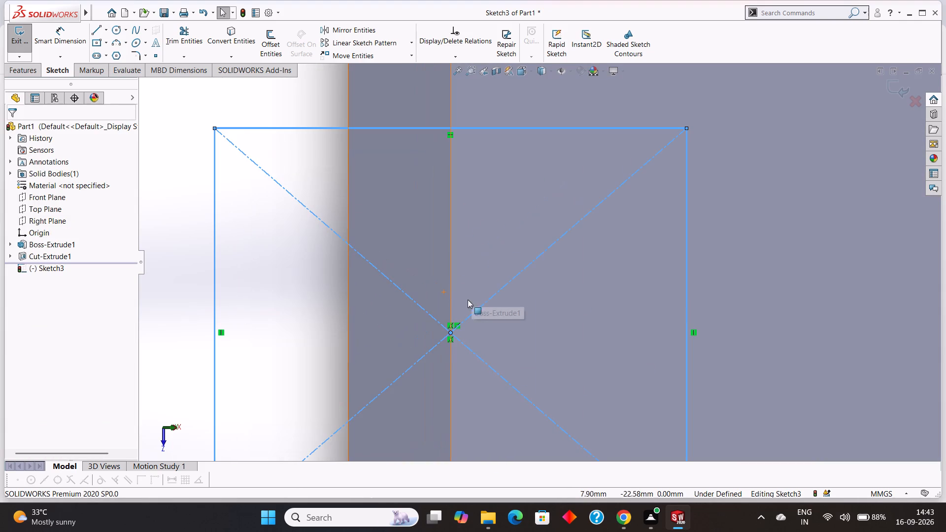
right_click(459, 324)
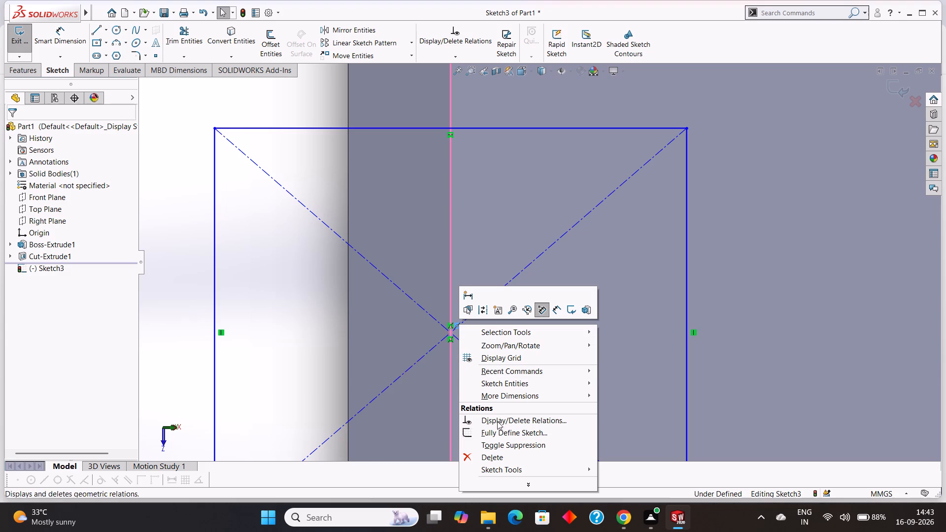
left_click(497, 458)
scroll(426, 293, "down", 5)
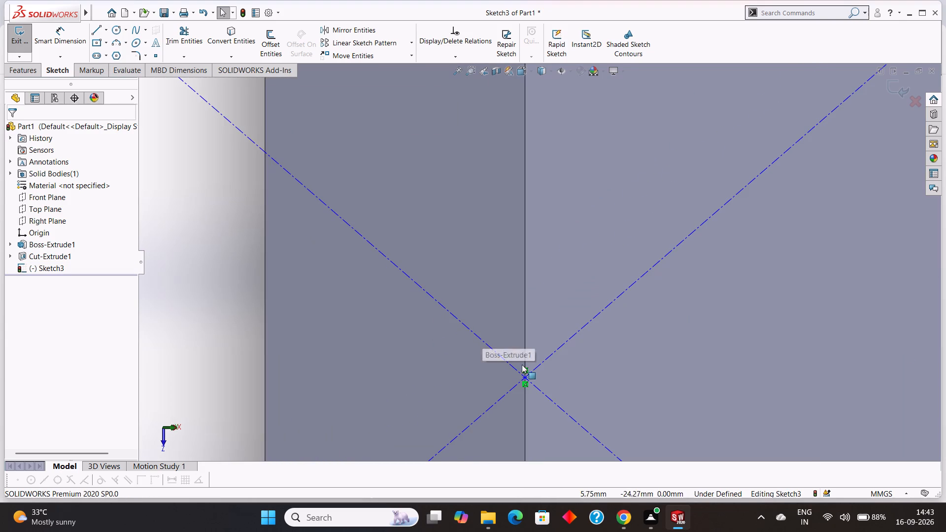
right_click(523, 370)
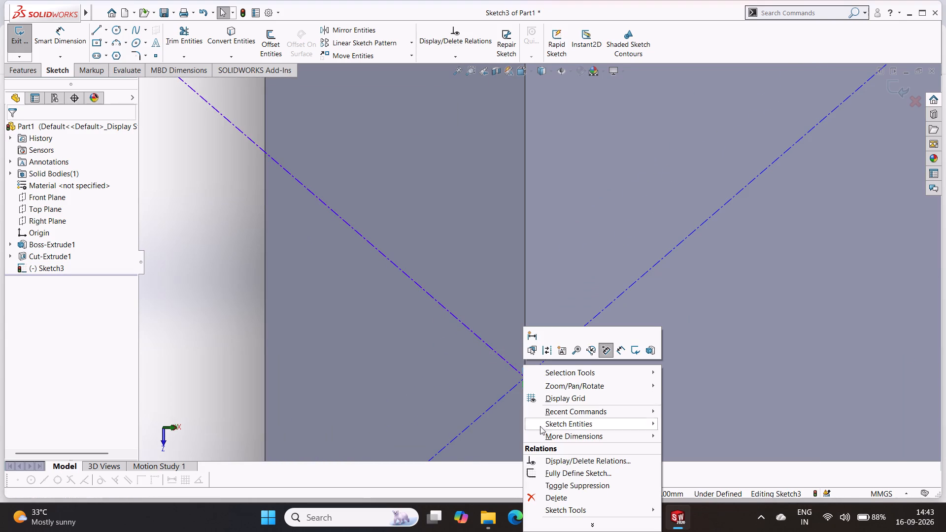
left_click(557, 499)
scroll(532, 385, "down", 3)
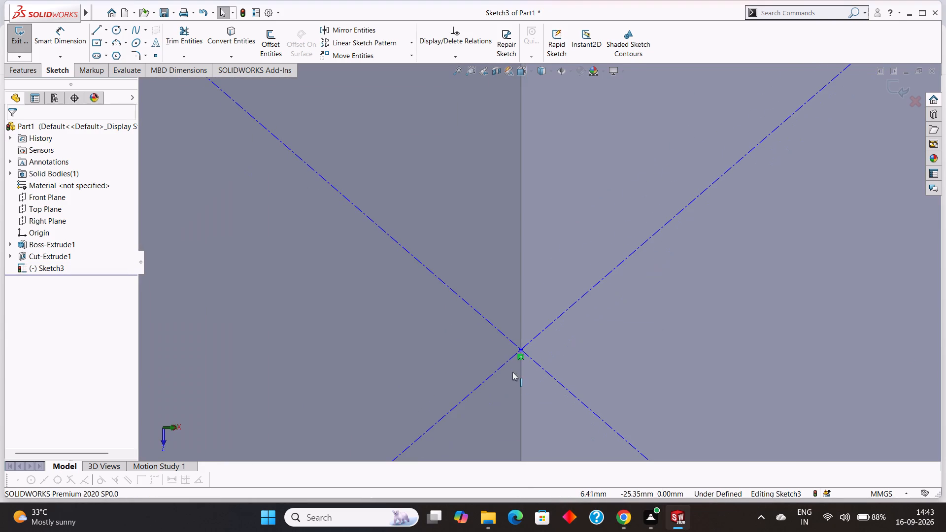
right_click(519, 358)
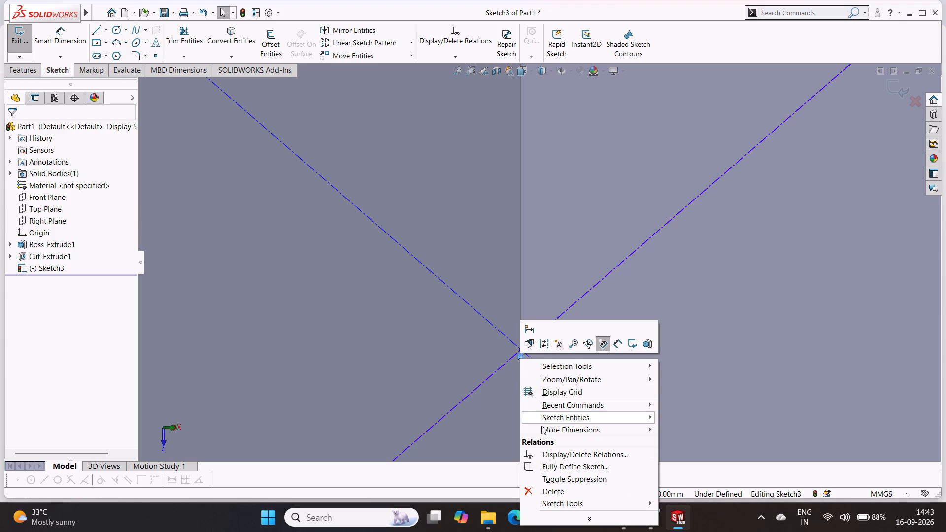
left_click(558, 492)
scroll(553, 391, "up", 11)
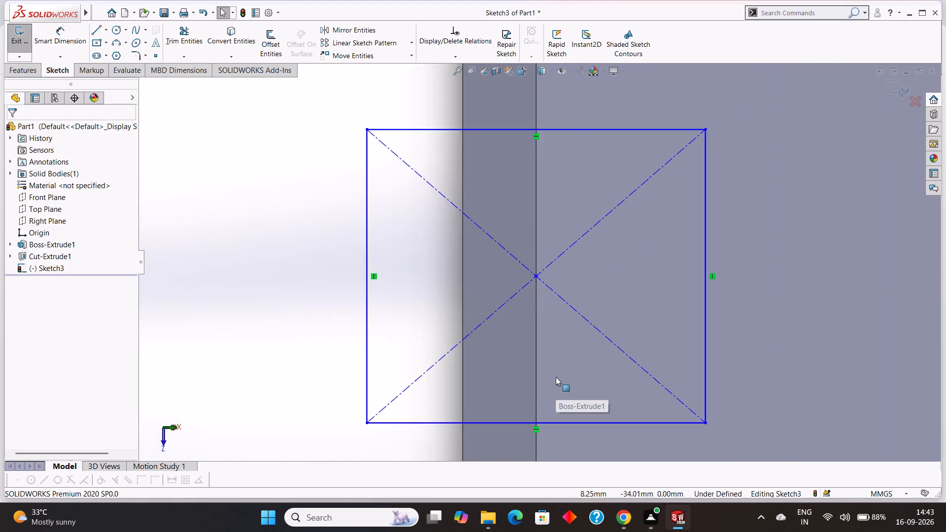
scroll(556, 375, "up", 6)
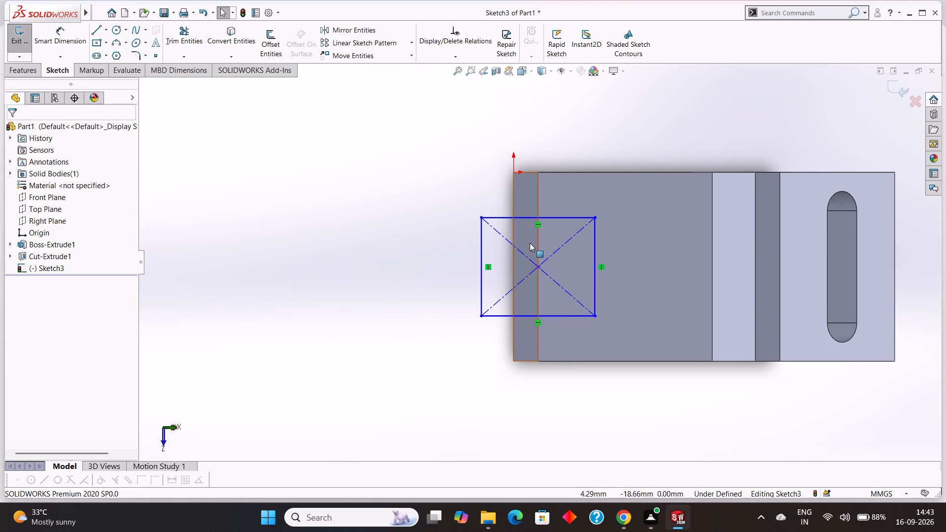
Make the rectangle's 26 mm side that lies beyond the part collinear with the sloped face's lower edge.
key("Escape")
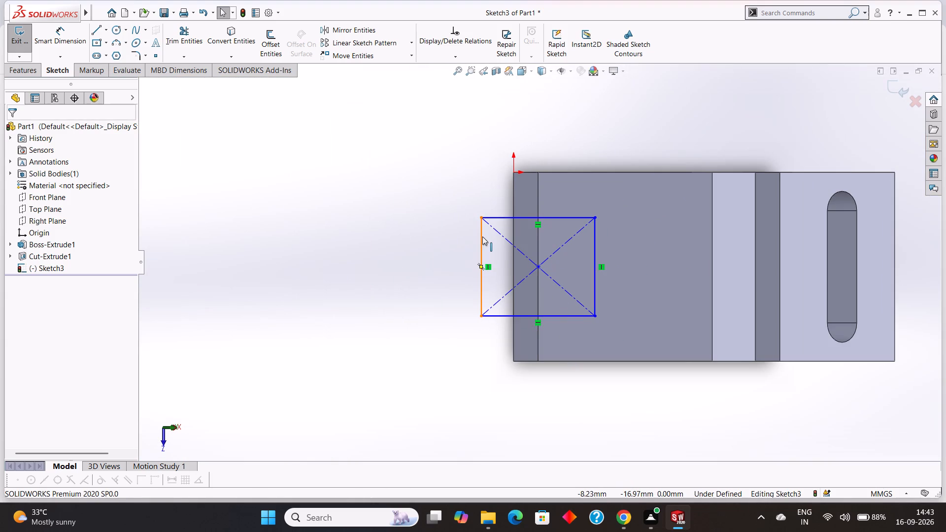
left_click(482, 236)
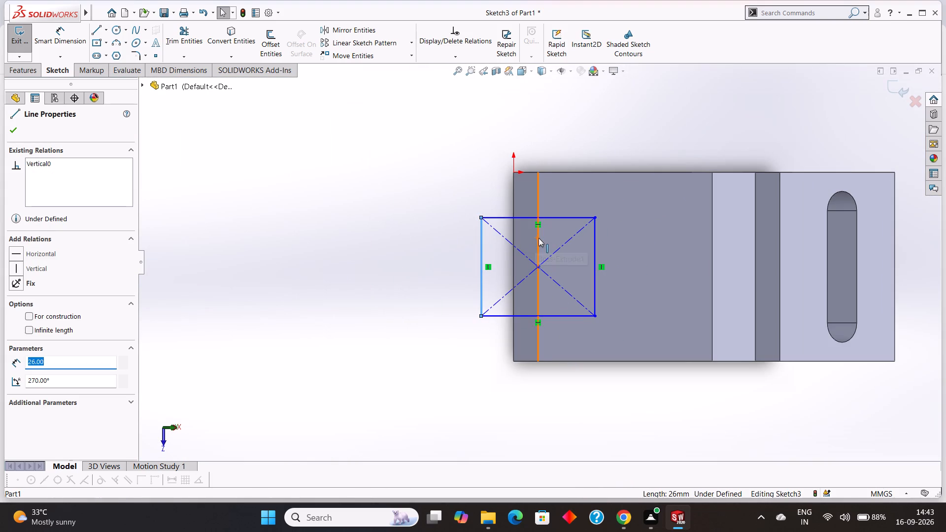
left_click(539, 238, "ctrl")
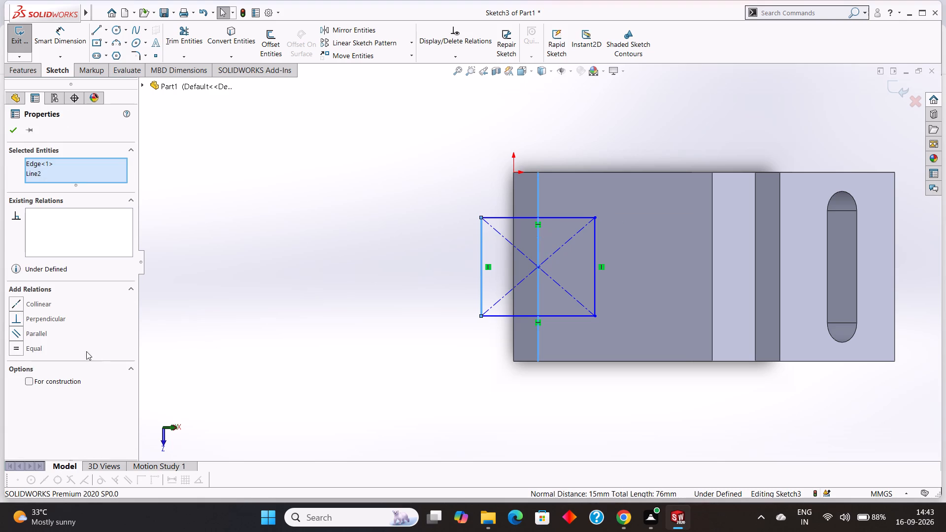
left_click(41, 300)
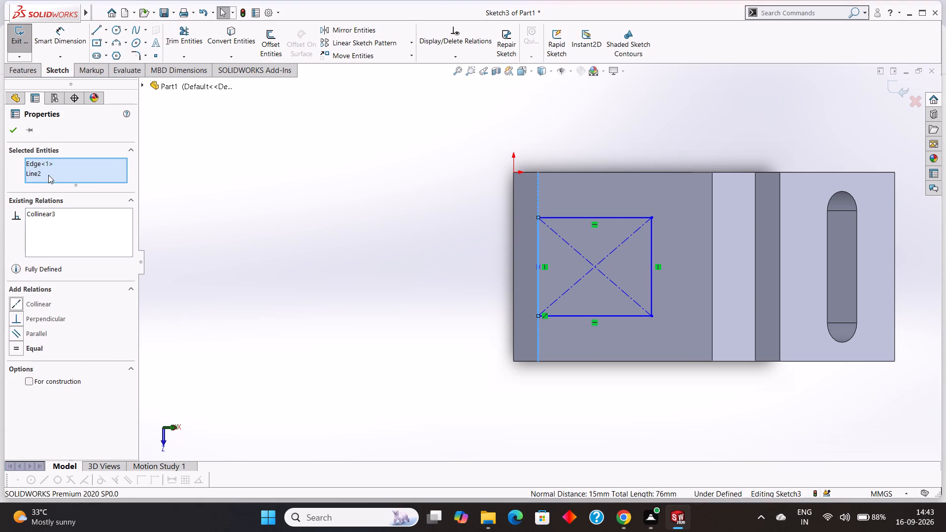
left_click(12, 131)
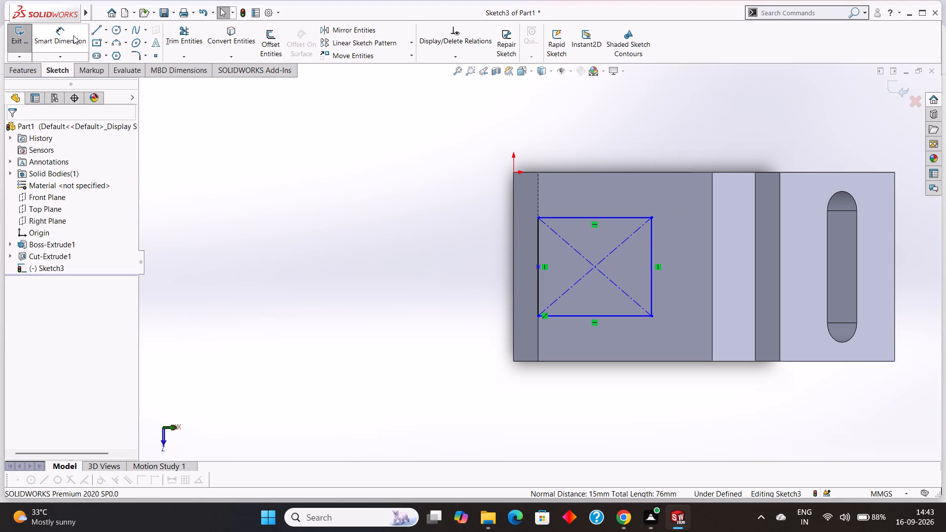
Dimension the rectangle on the sloped face at 30 mm up the slope and 26 mm along the depth.
left_click(73, 35)
left_click(586, 215)
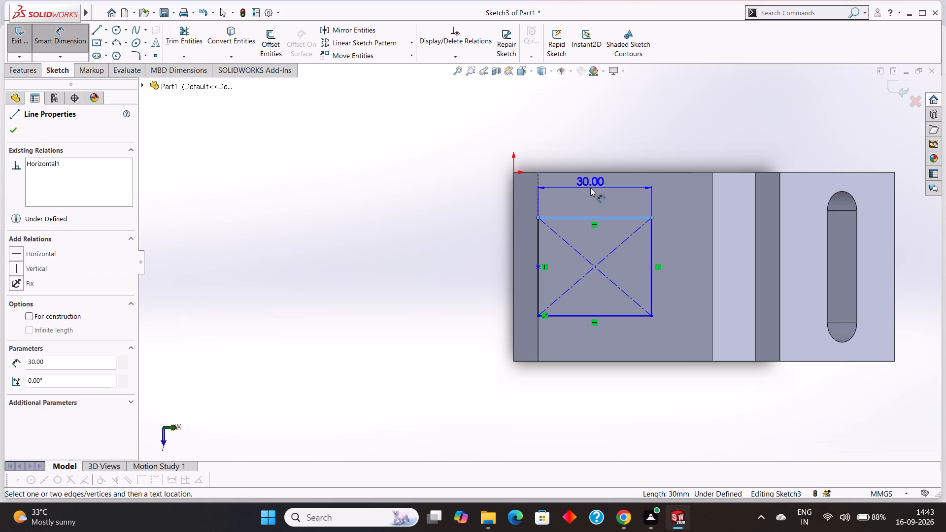
left_click(590, 188)
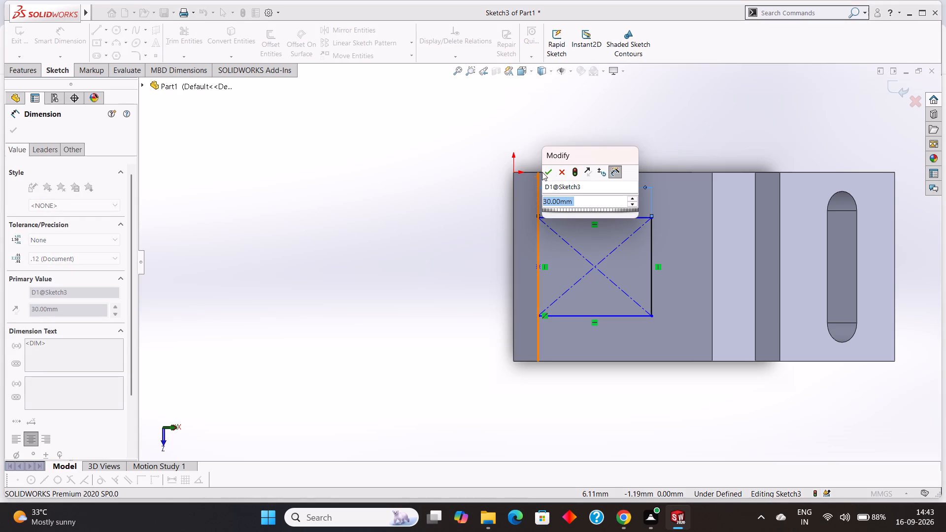
left_click(552, 172)
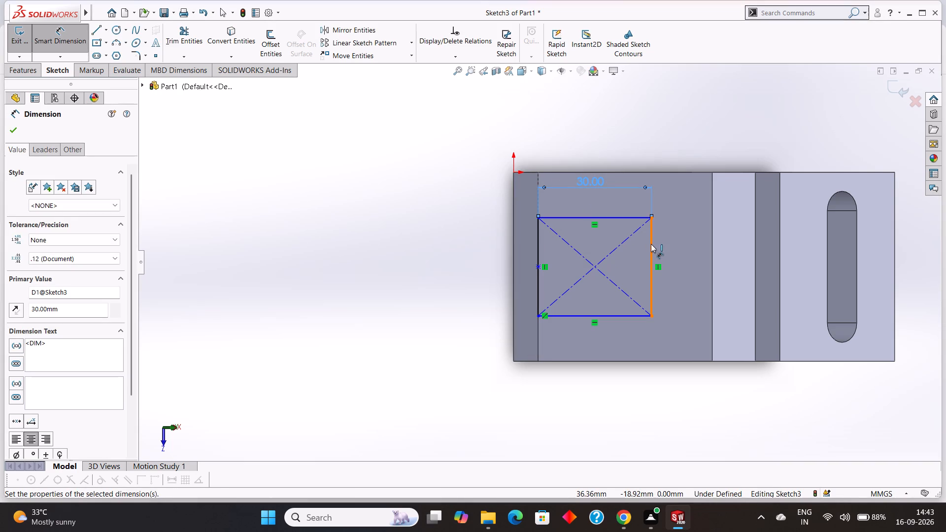
left_click(651, 244)
left_click(679, 247)
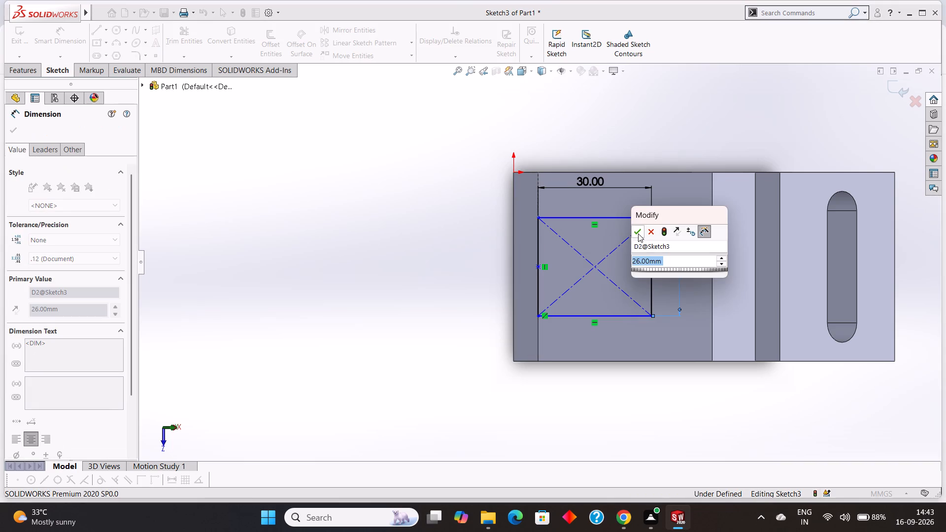
left_click(638, 233)
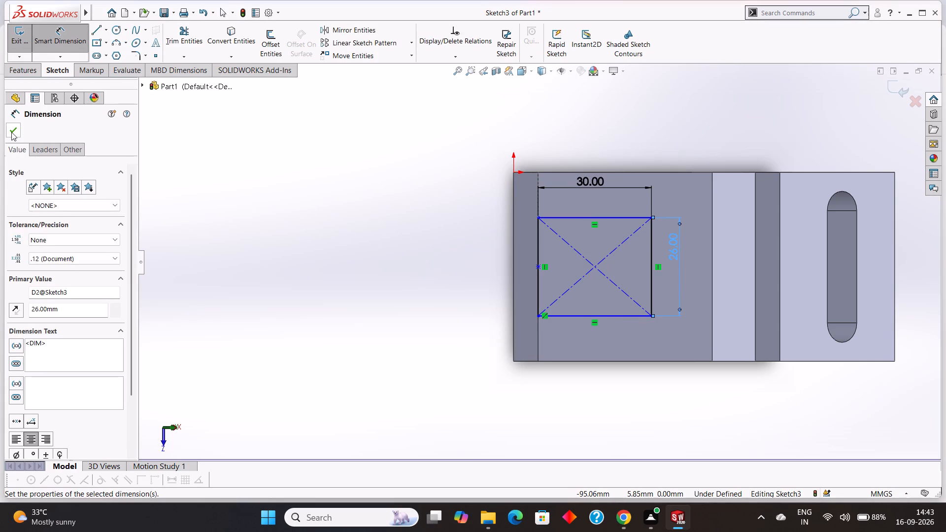
left_click(11, 132)
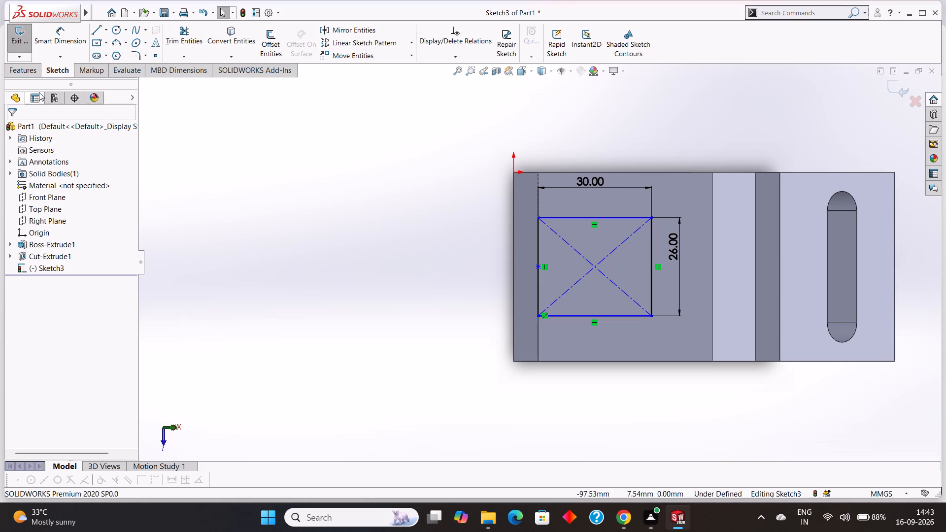
Cut the rectangle through the part with an Extruded Cut set to Through All.
left_click(33, 74)
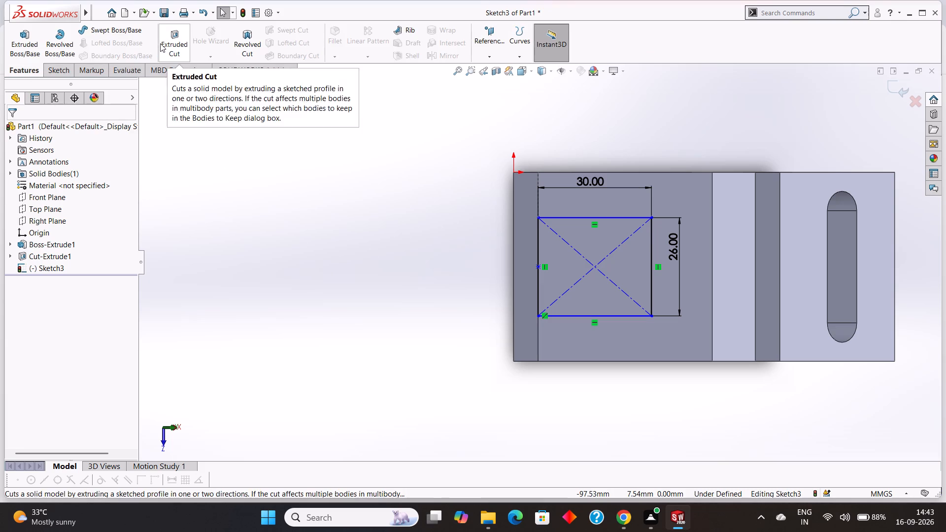
left_click(160, 43)
middle_click_drag(447, 418, 489, 263)
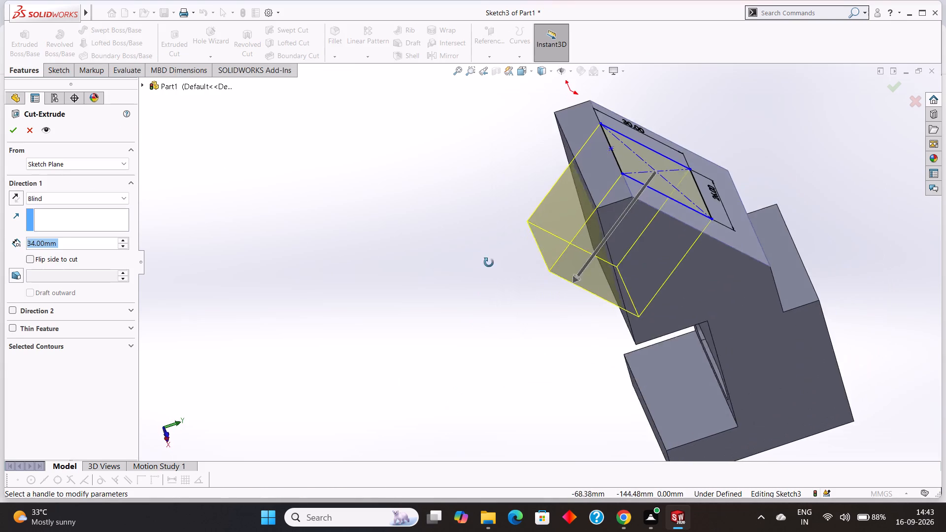
middle_click_drag(489, 263, 460, 262)
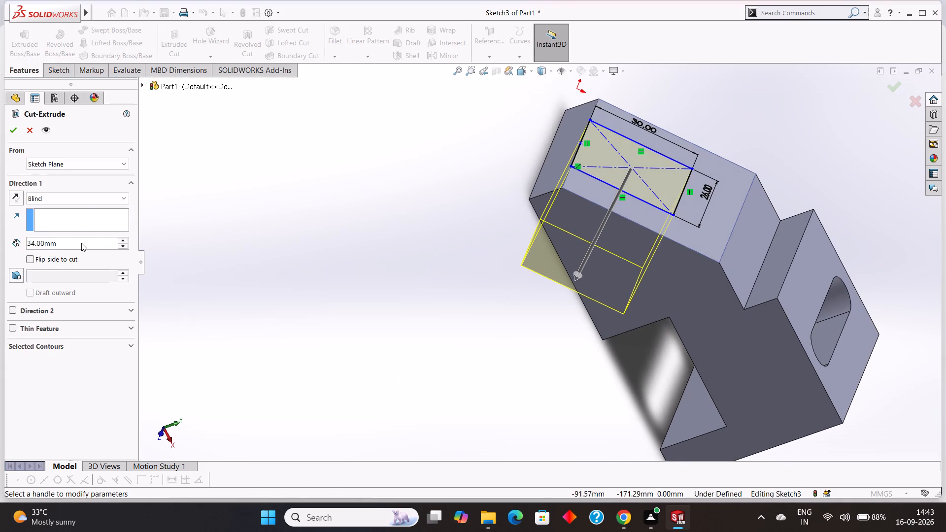
left_click(107, 194)
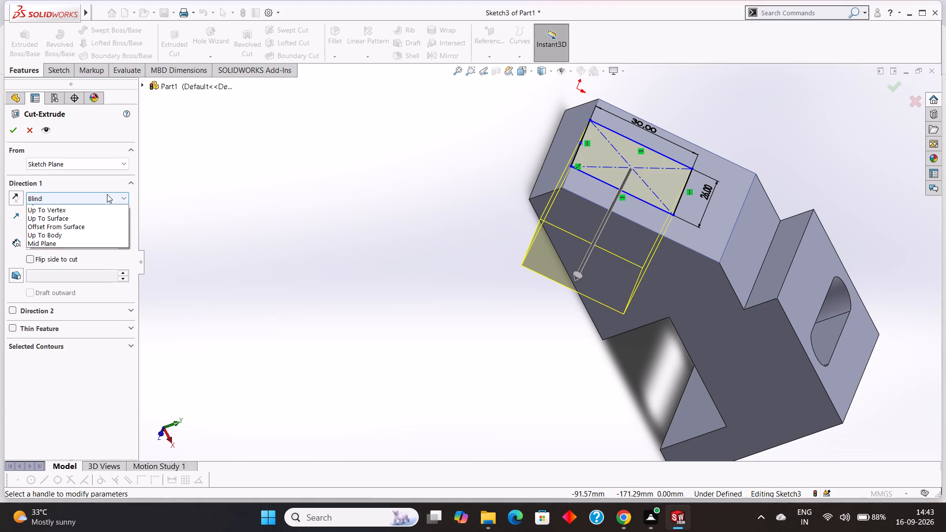
left_click(82, 215)
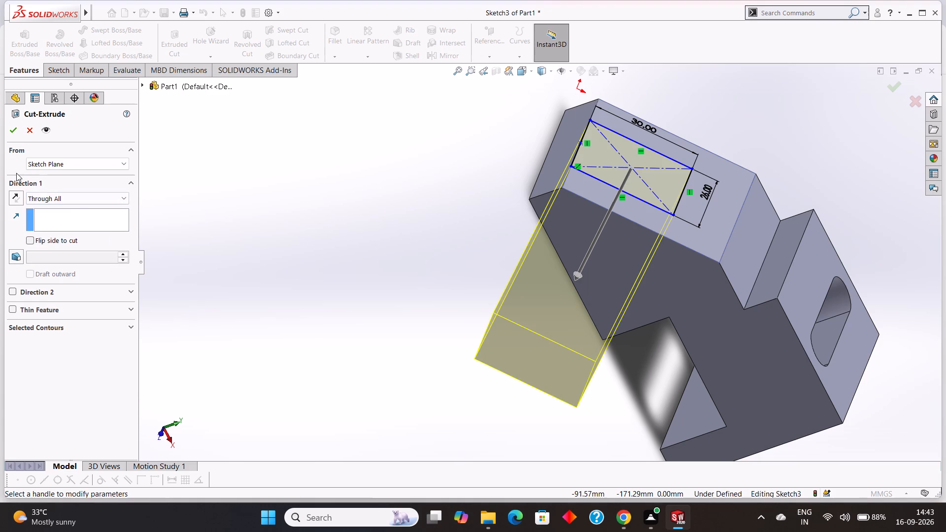
left_click(9, 132)
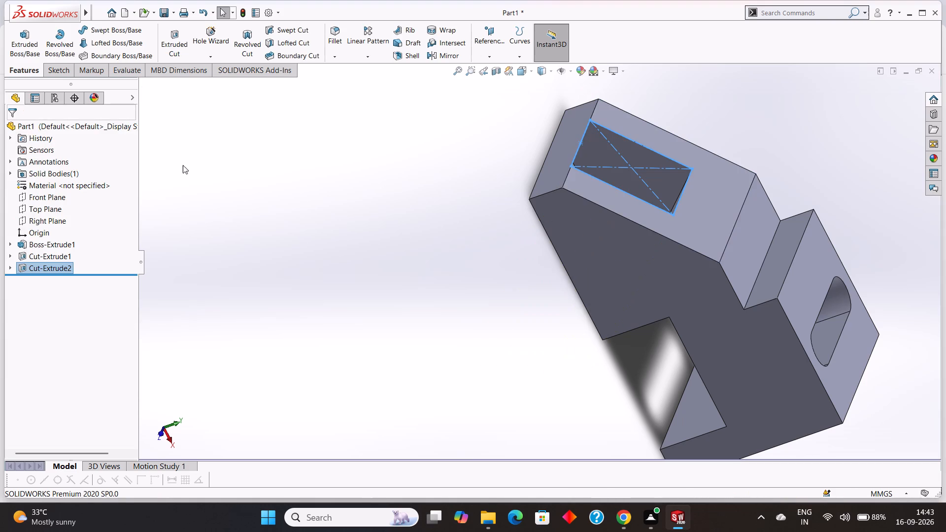
left_click(236, 175)
Start a new sketch on the narrow end face below the sloped face, viewed normal to that face.
middle_click_drag(279, 190, 256, 319)
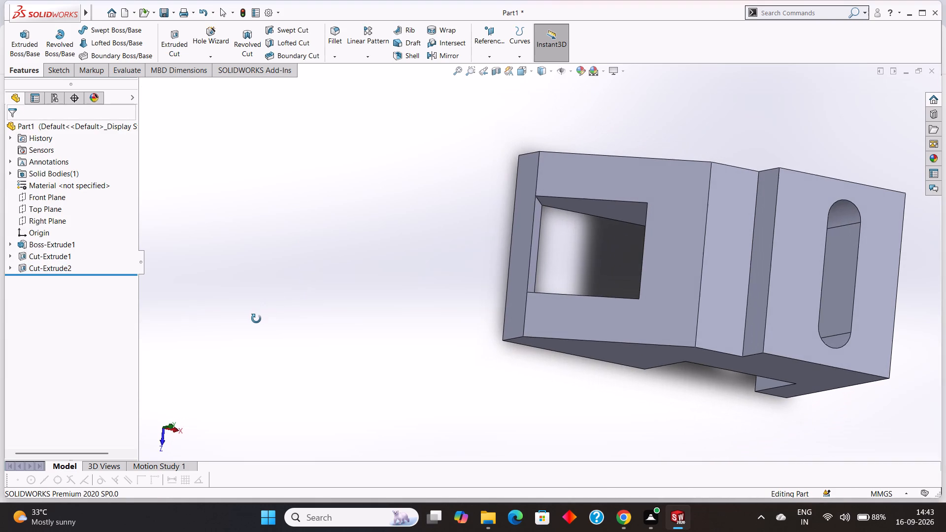
middle_click_drag(256, 319, 317, 307)
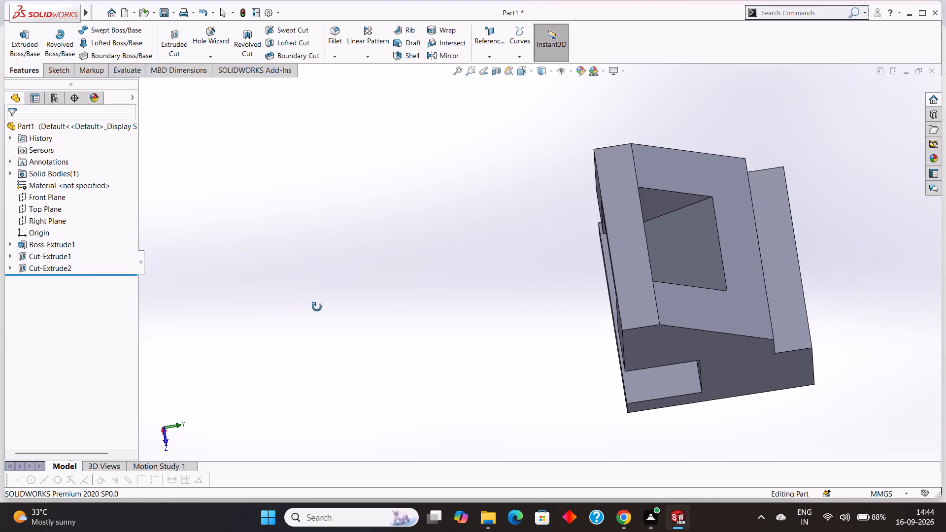
middle_click_drag(317, 307, 275, 300)
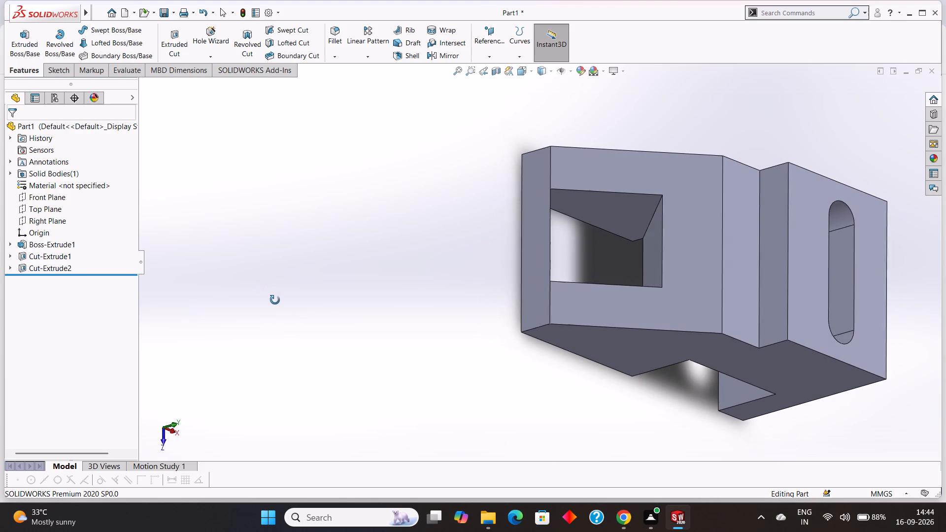
middle_click_drag(275, 300, 277, 301)
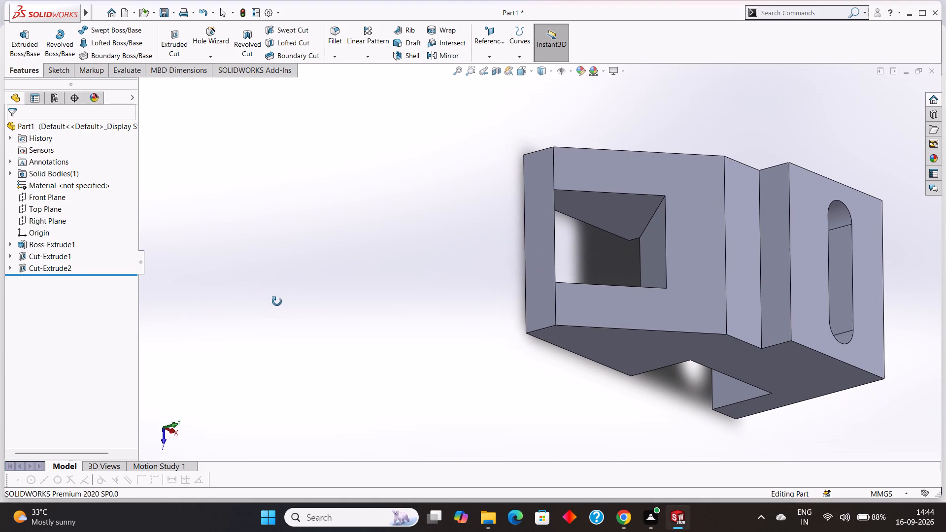
middle_click_drag(277, 301, 284, 313)
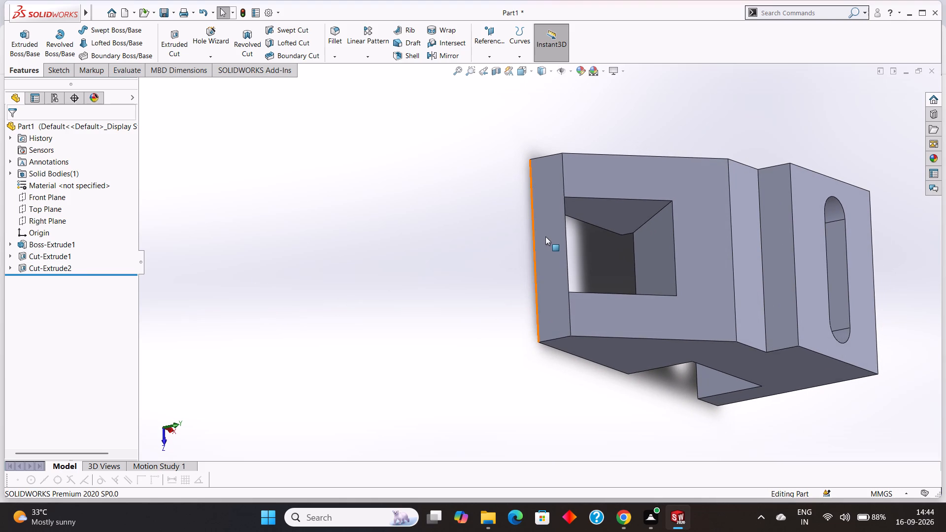
left_click(545, 236)
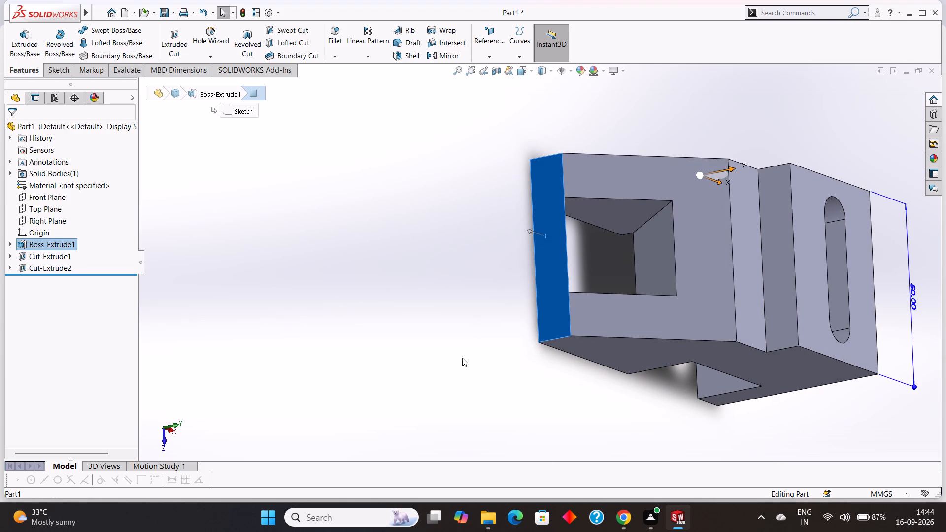
key("ctrl+8")
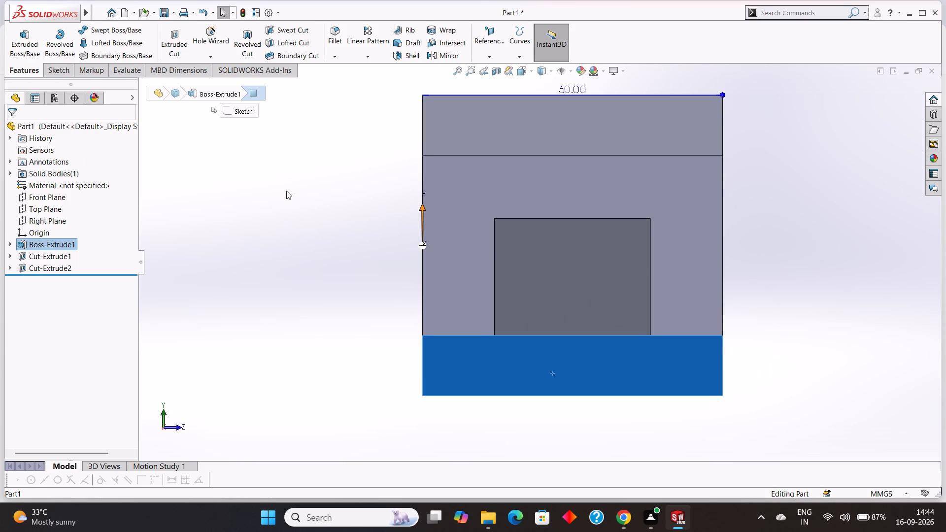
right_click(575, 351)
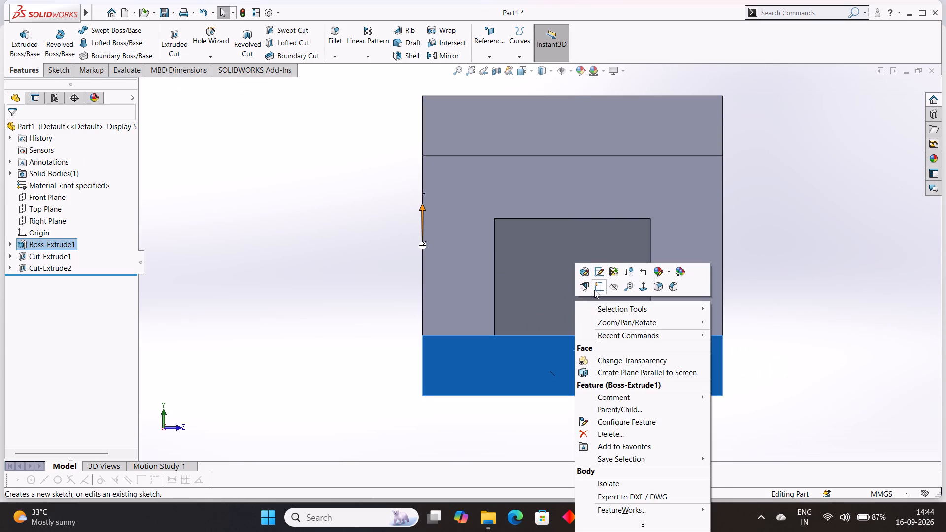
left_click(594, 290)
key("Escape")
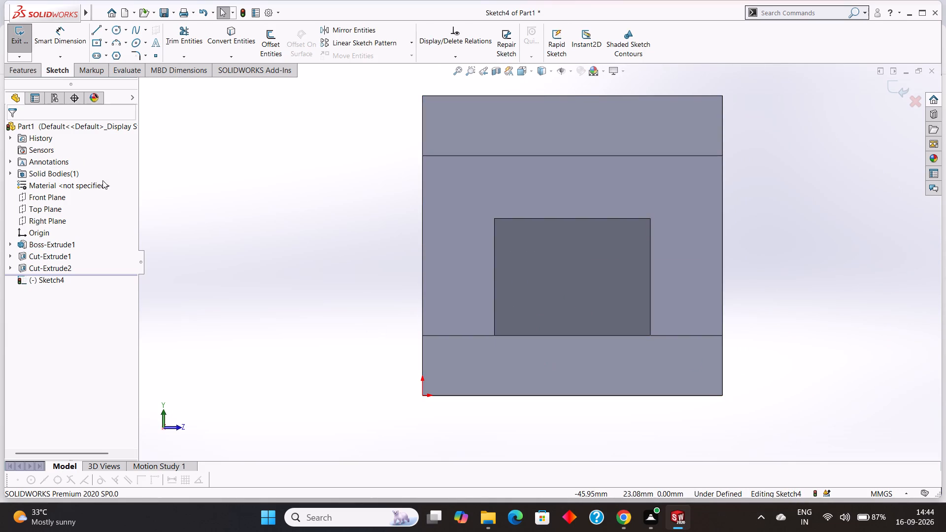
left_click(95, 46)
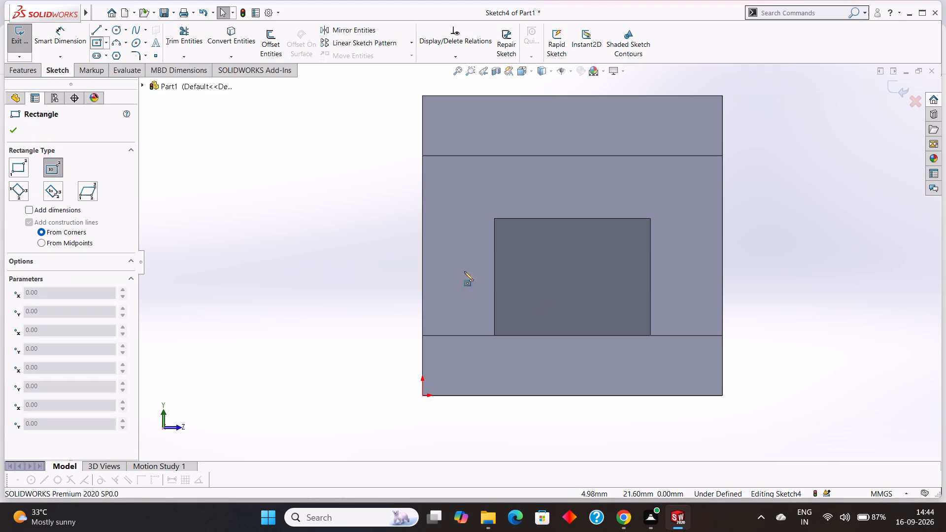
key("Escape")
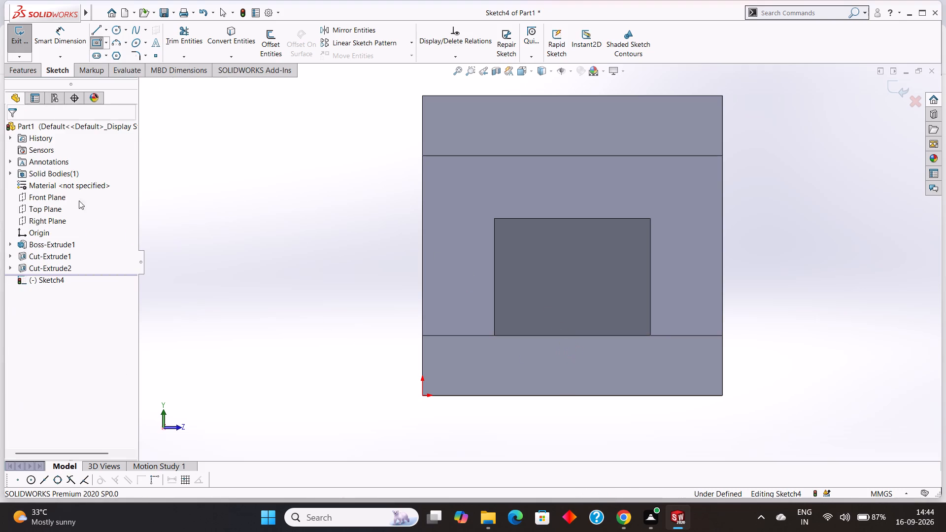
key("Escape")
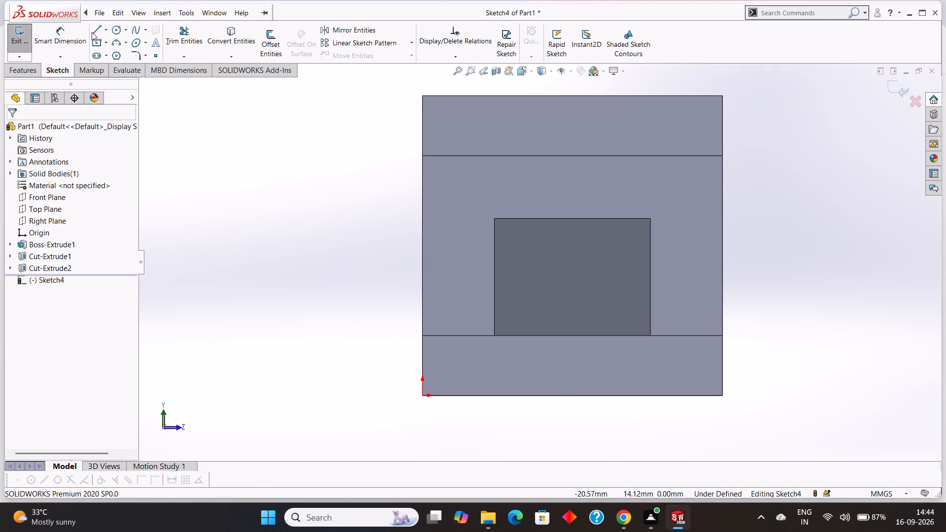
Sketch a closed 26 by 10 mm line profile on the narrow end face, from the opening's lower corners down to the bottom edge.
left_click(92, 32)
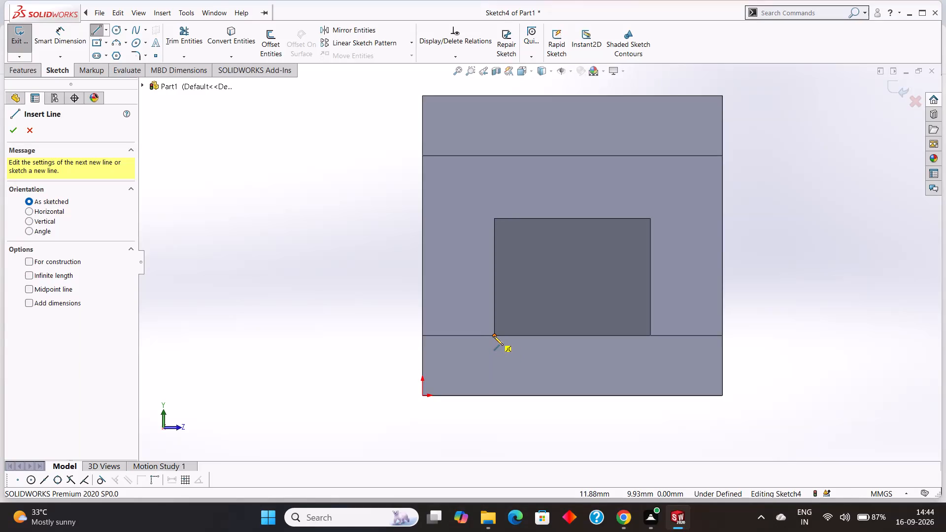
left_click(494, 335)
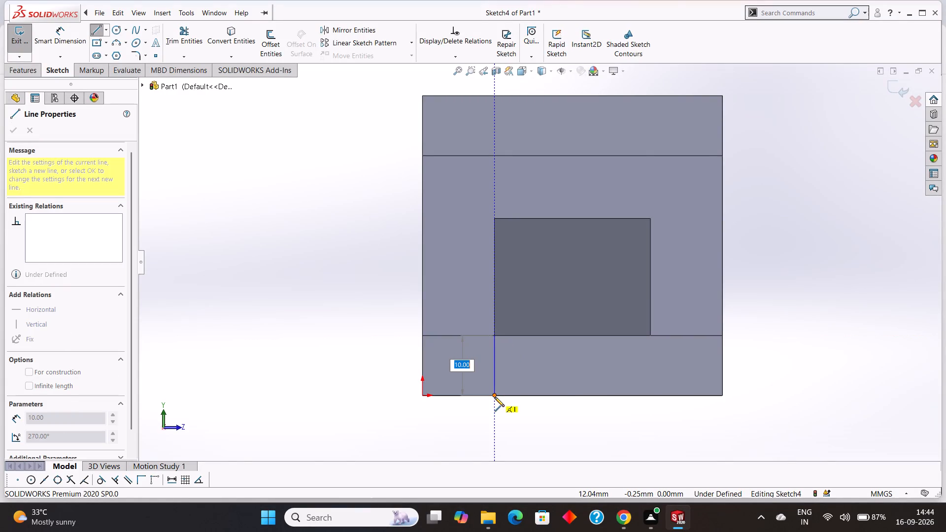
left_click(495, 397)
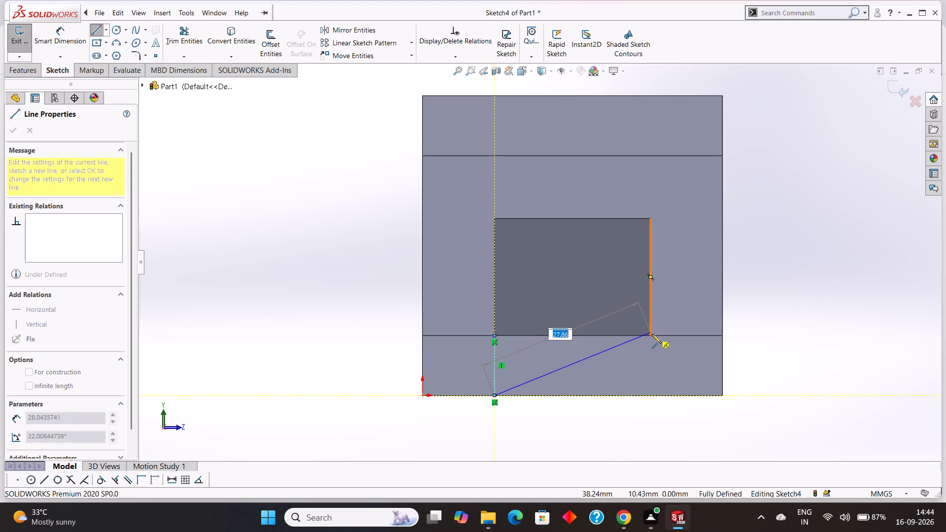
left_click(649, 396)
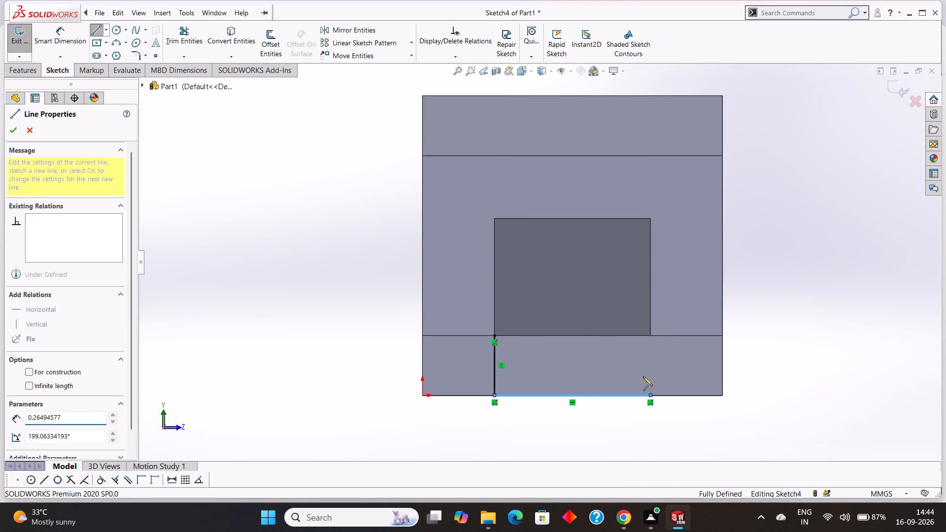
left_click(651, 335)
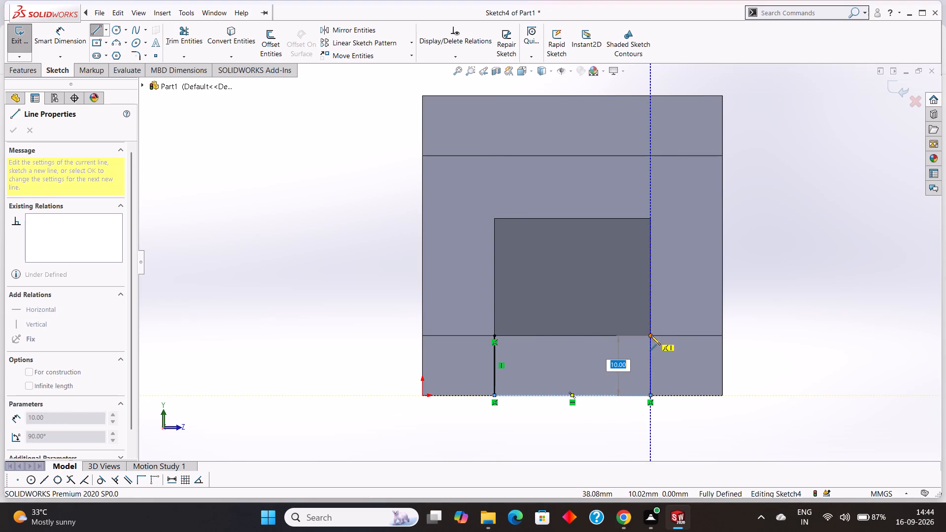
left_click(495, 335)
right_click(554, 361)
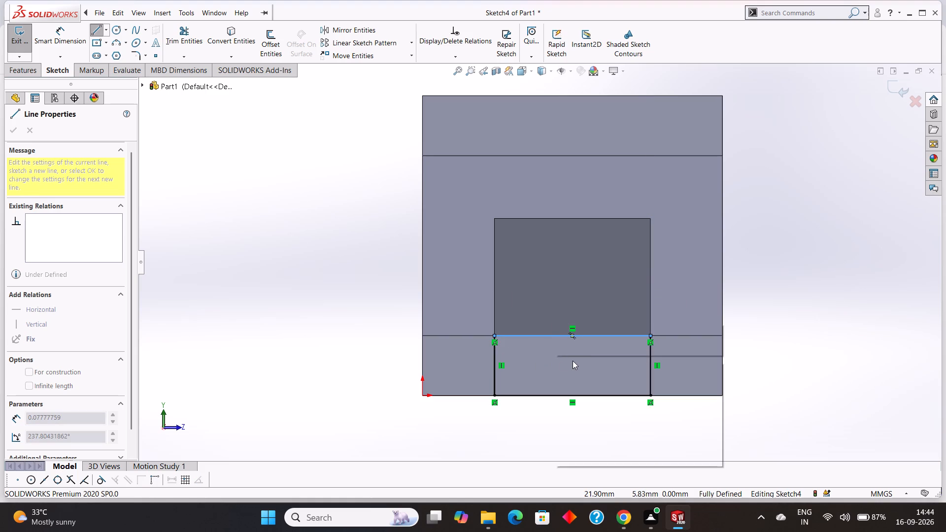
Set up an Extruded Cut of the 26 by 10 mm end-face profile with a Blind depth of 5 mm.
left_click(583, 367)
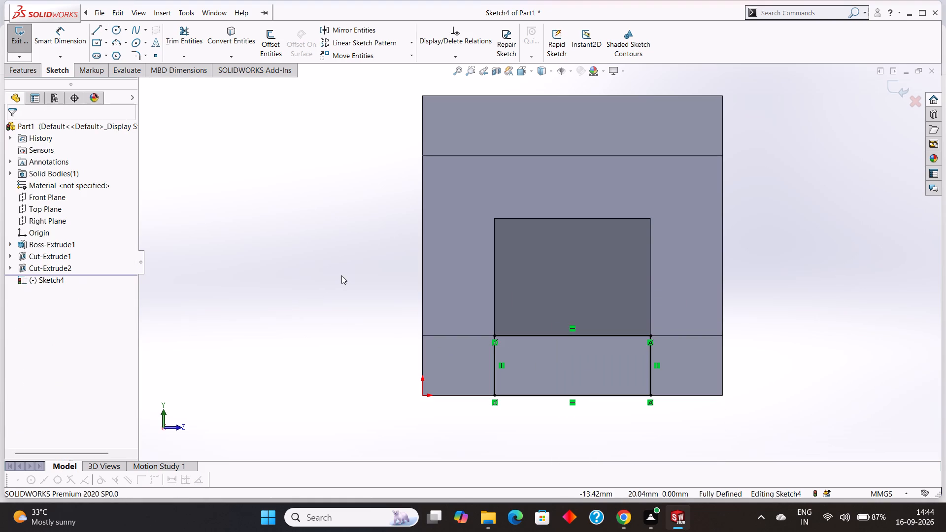
left_click(31, 74)
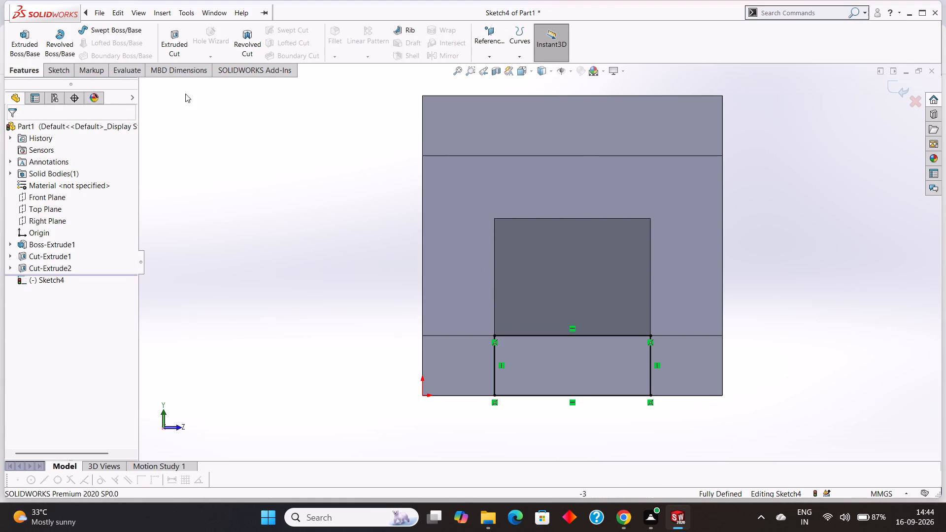
left_click(168, 48)
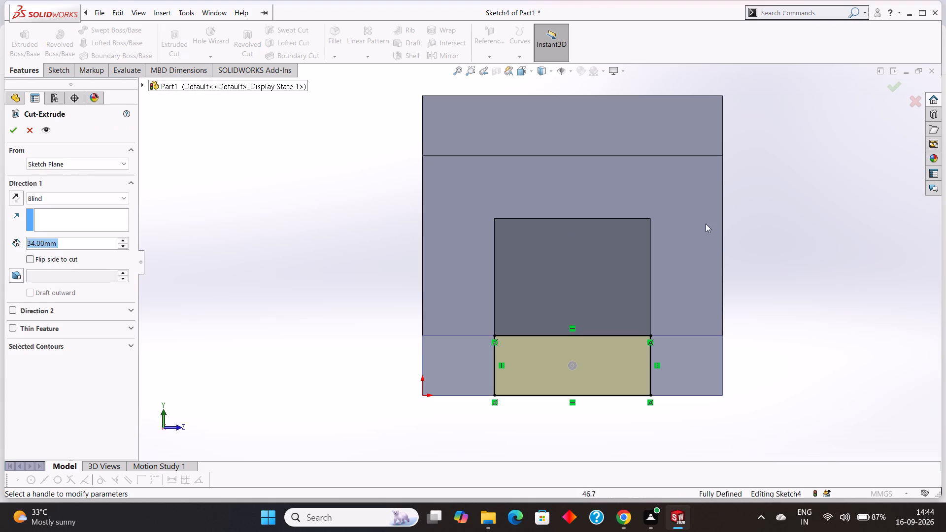
middle_click_drag(783, 193, 790, 252)
scroll(790, 254, "up", 2)
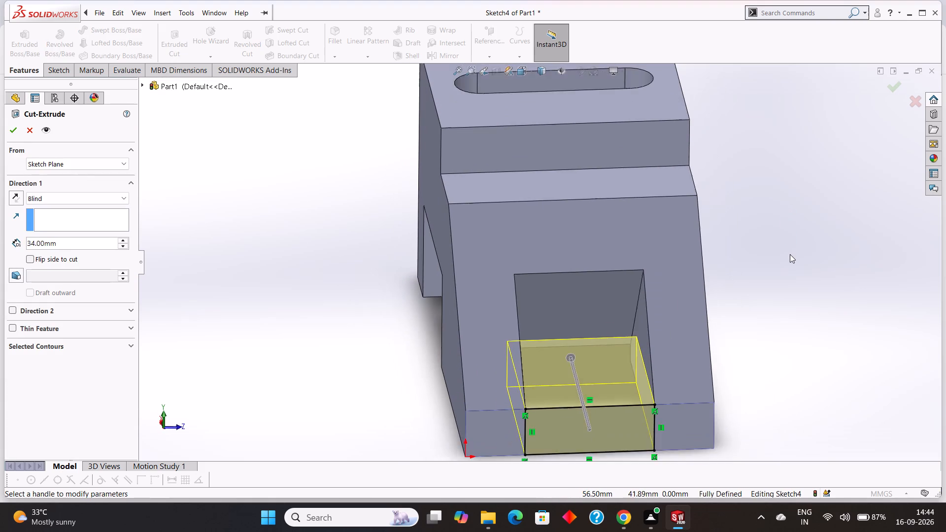
left_click(81, 239)
left_click_drag(94, 240, 0, 228)
key("BackSpace")
key("5")
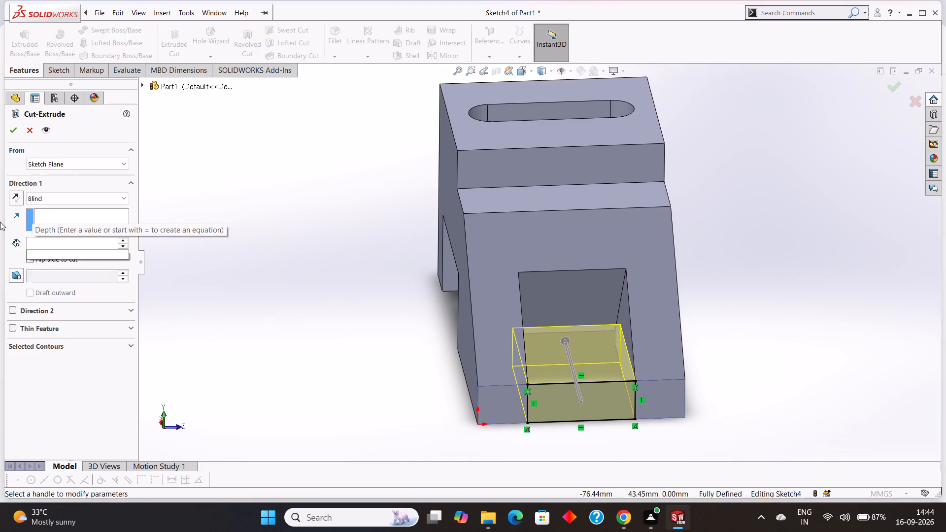
key("Return")
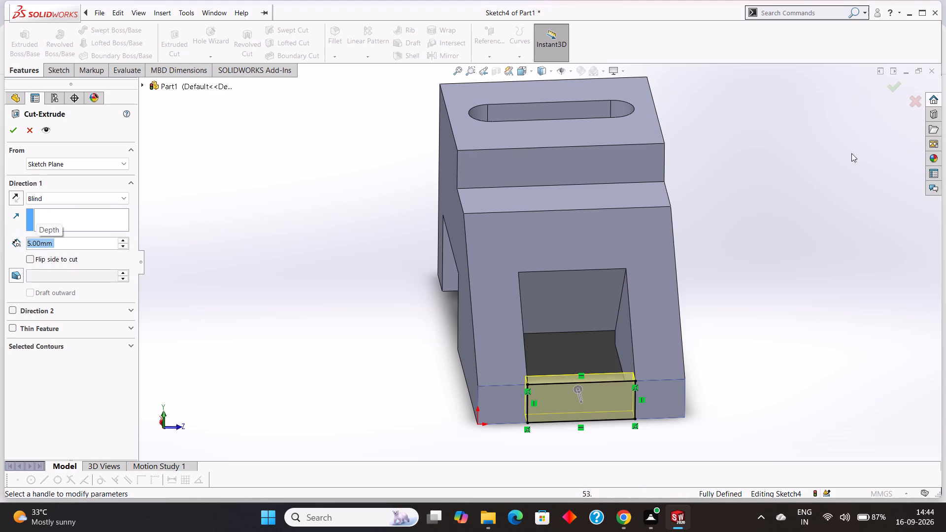
middle_click_drag(848, 197, 831, 300)
scroll(830, 300, "up", 1)
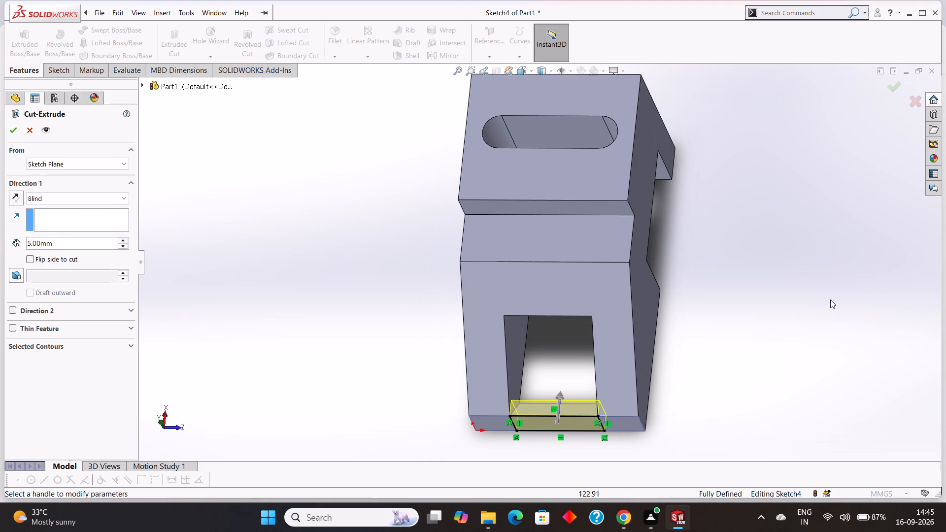
middle_click_drag(742, 348, 768, 331)
Set the end-face cut's Blind depth to 10 mm and apply the cut.
left_click(91, 244)
left_click_drag(104, 245, 0, 246)
key("1")
key("0")
key("Return")
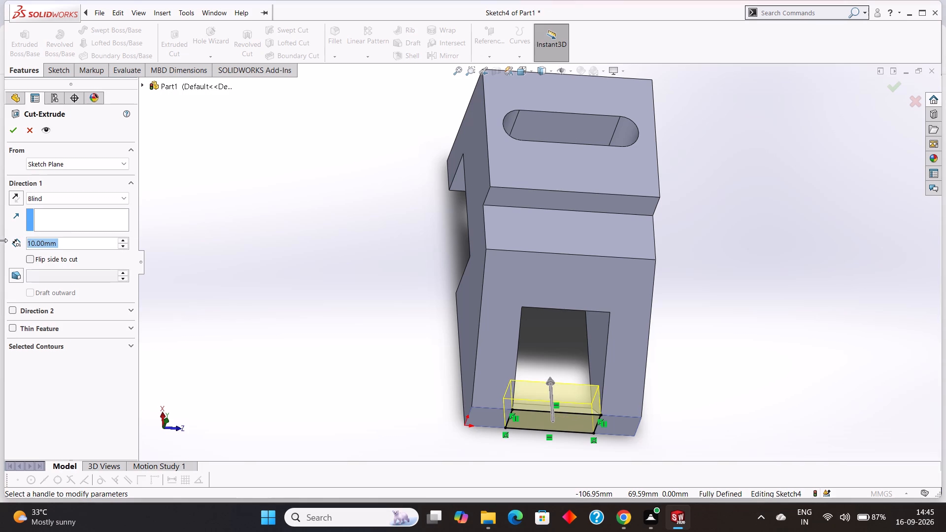
scroll(881, 292, "down", 1)
middle_click_drag(834, 285, 834, 383)
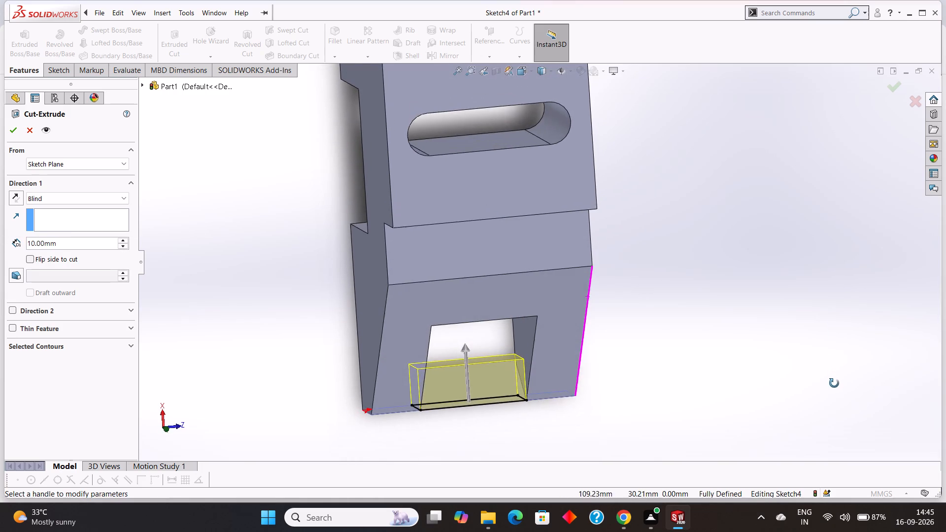
middle_click_drag(834, 383, 824, 302)
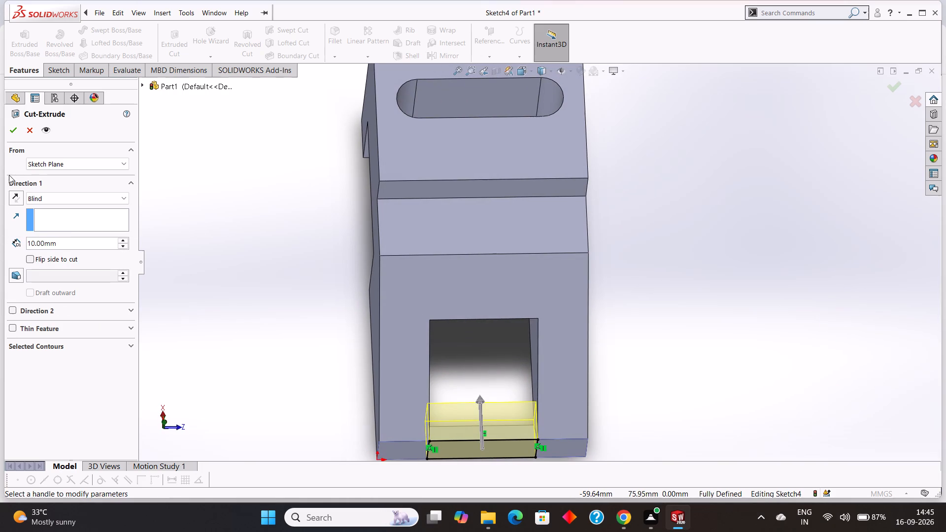
left_click(15, 135)
left_click(653, 241)
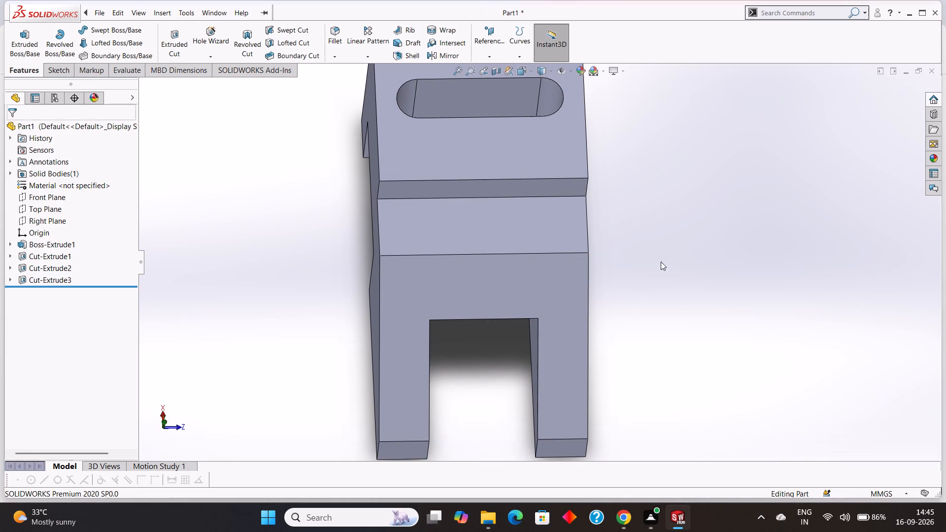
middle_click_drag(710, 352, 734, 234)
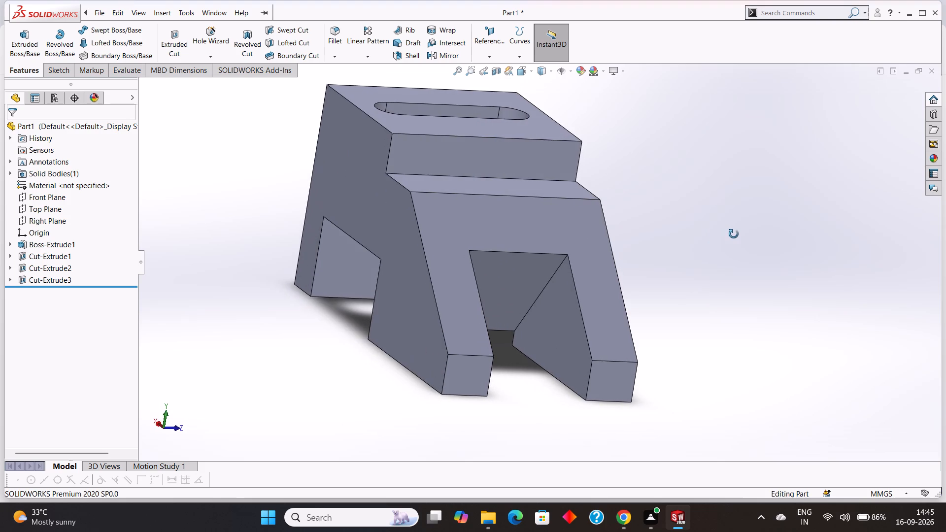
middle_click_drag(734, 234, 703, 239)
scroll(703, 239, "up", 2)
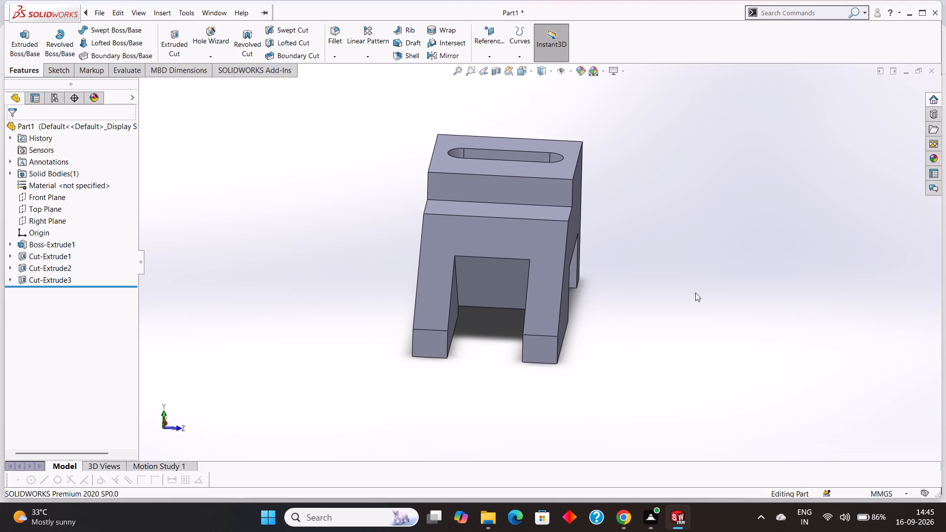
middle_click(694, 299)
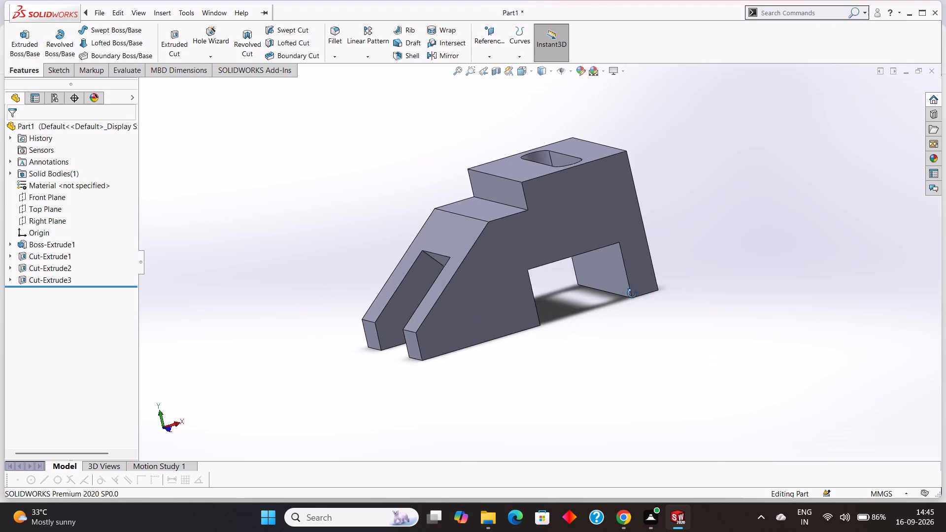
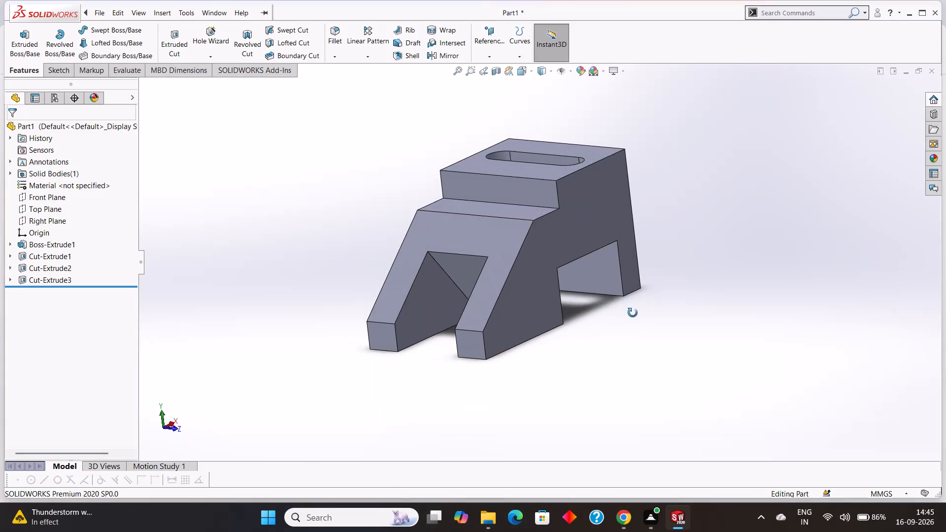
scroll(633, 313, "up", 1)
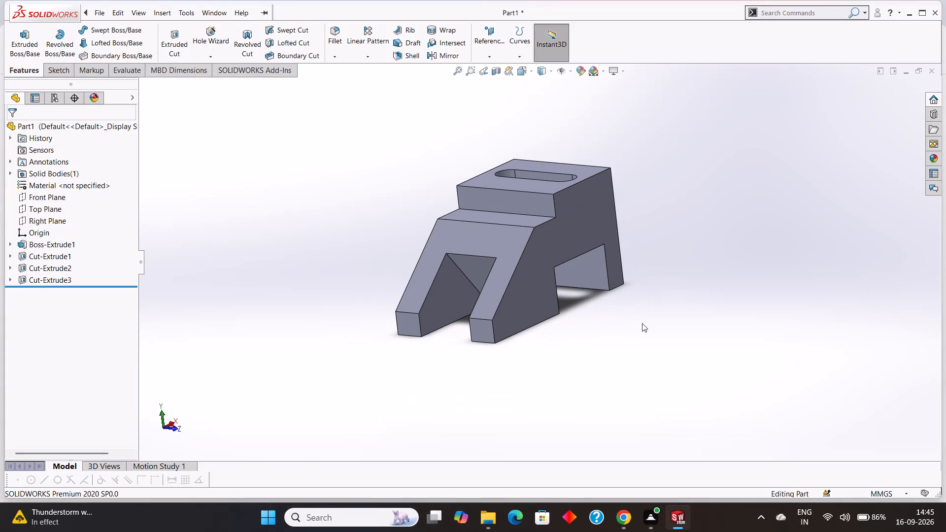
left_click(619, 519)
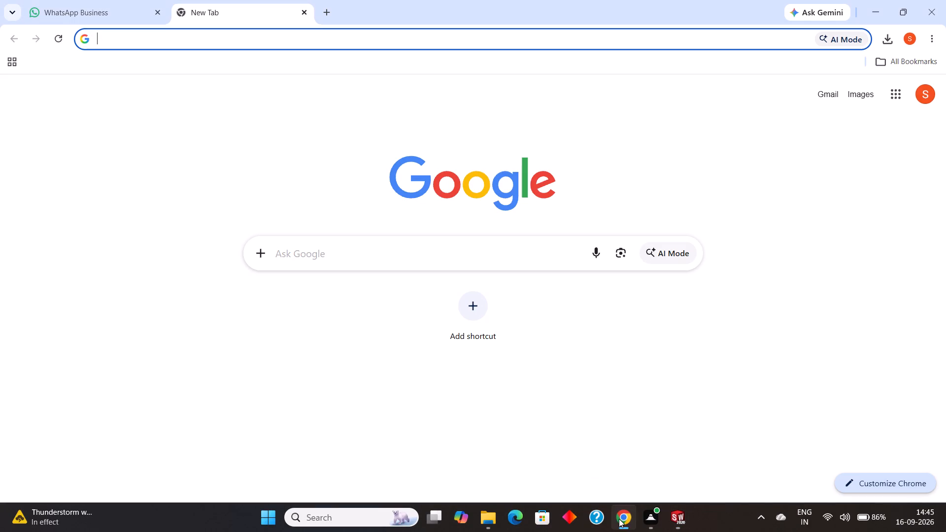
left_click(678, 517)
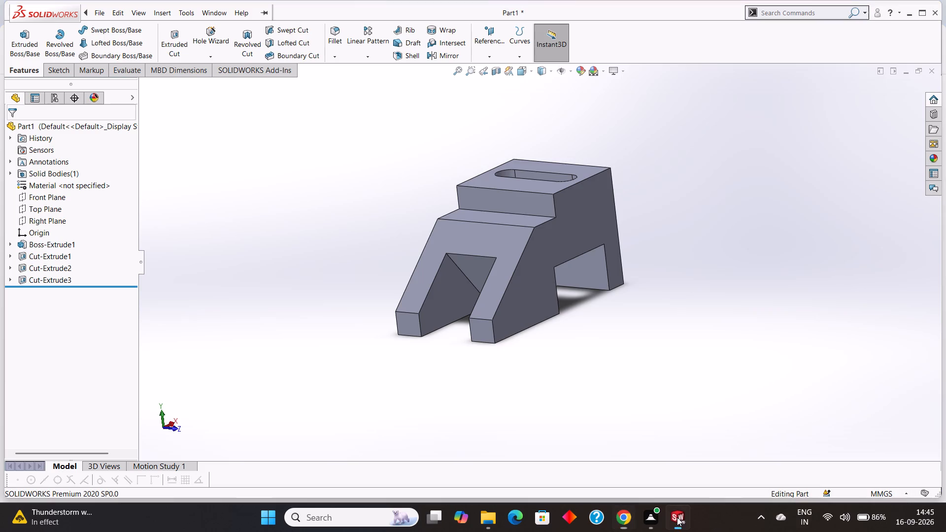
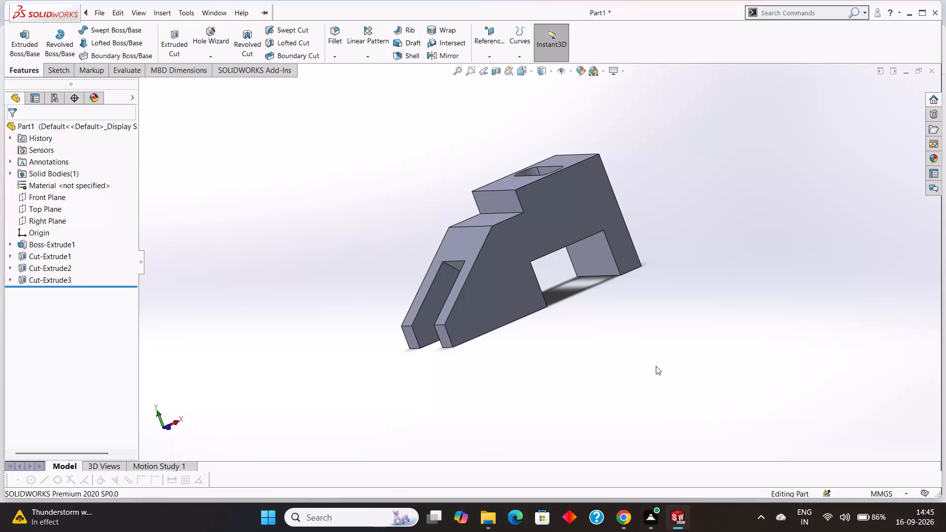
Save the part in the tryfuji folder under the file name "slotted clevis support".
key("ctrl+s")
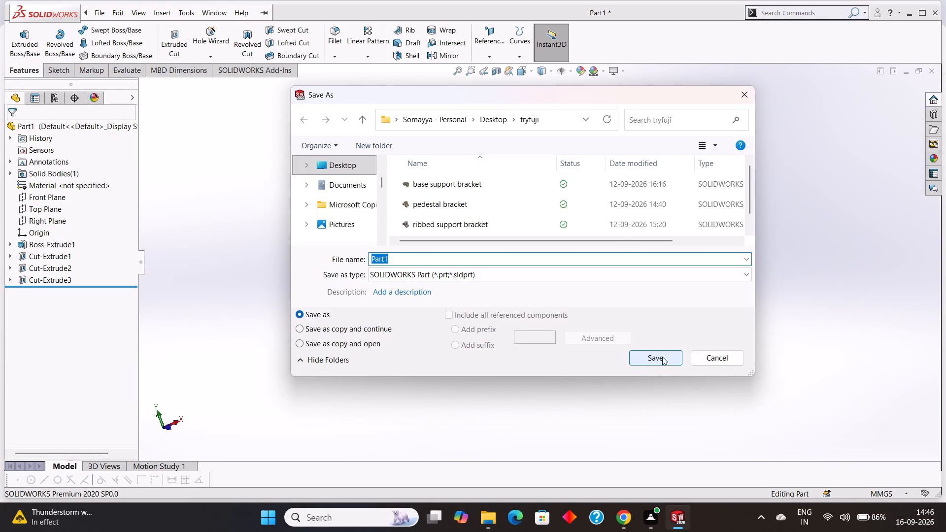
key("BackSpace")
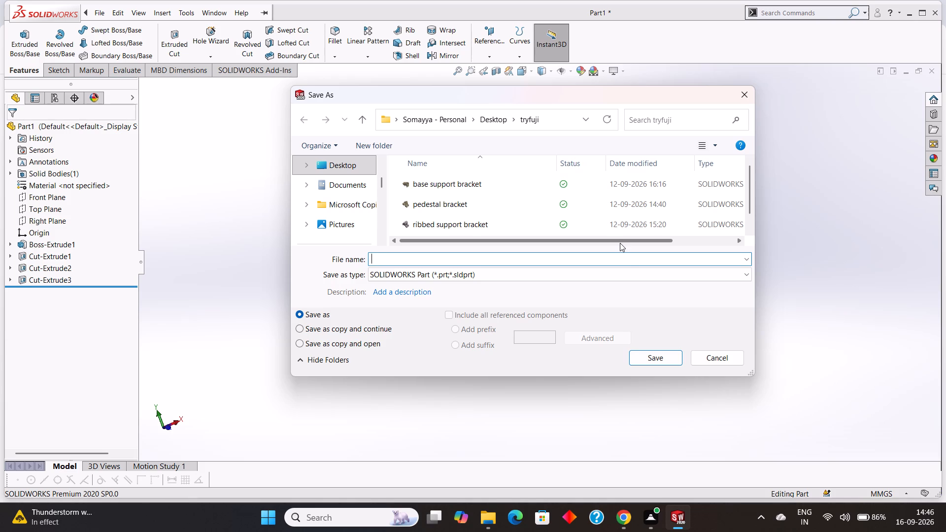
type("slot")
type("ted")
key("space")
type("clevis support")
left_click(644, 359)
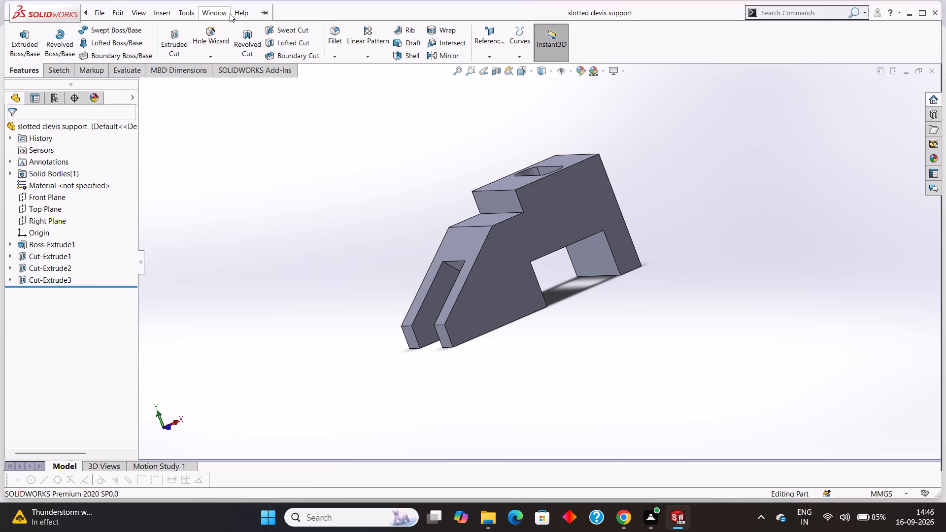
Save a copy of the part as an Adobe PDF named "slotted clevis support" in the same folder.
left_click(174, 102)
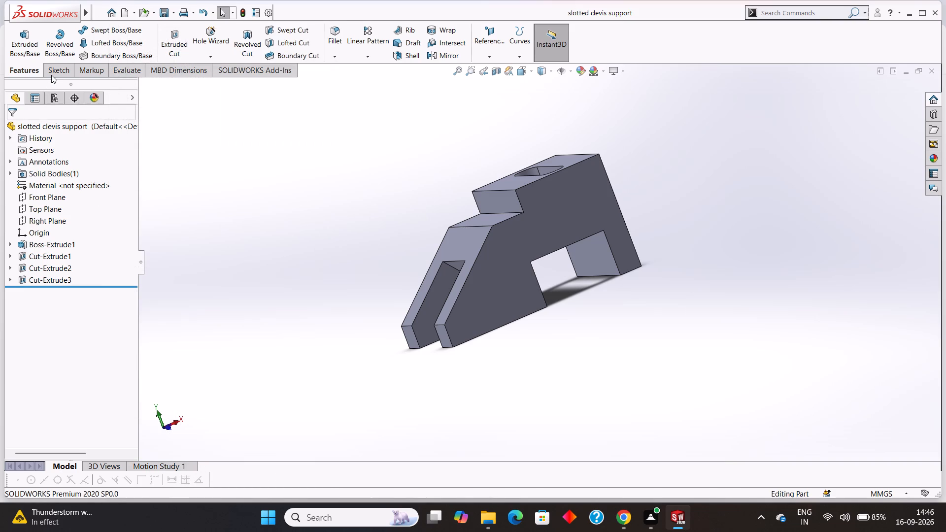
left_click(55, 71)
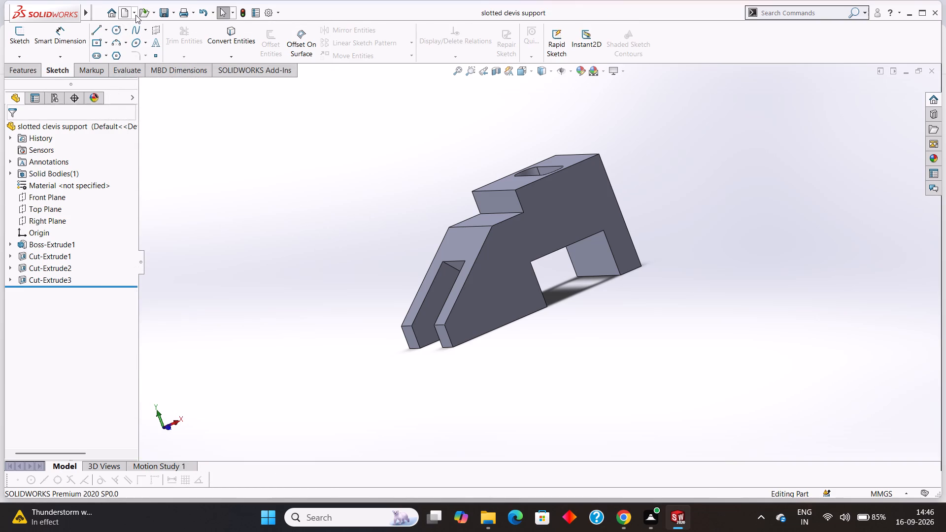
left_click(175, 16)
left_click(181, 38)
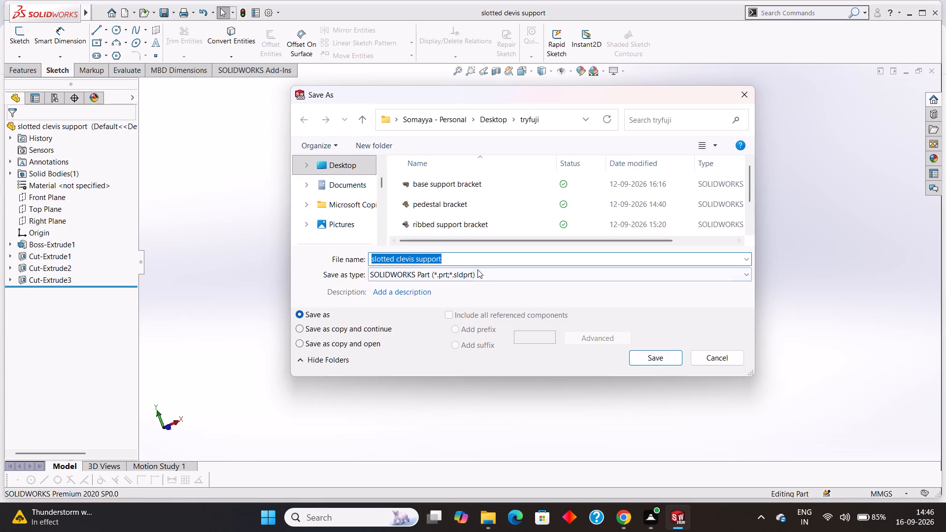
left_click(481, 275)
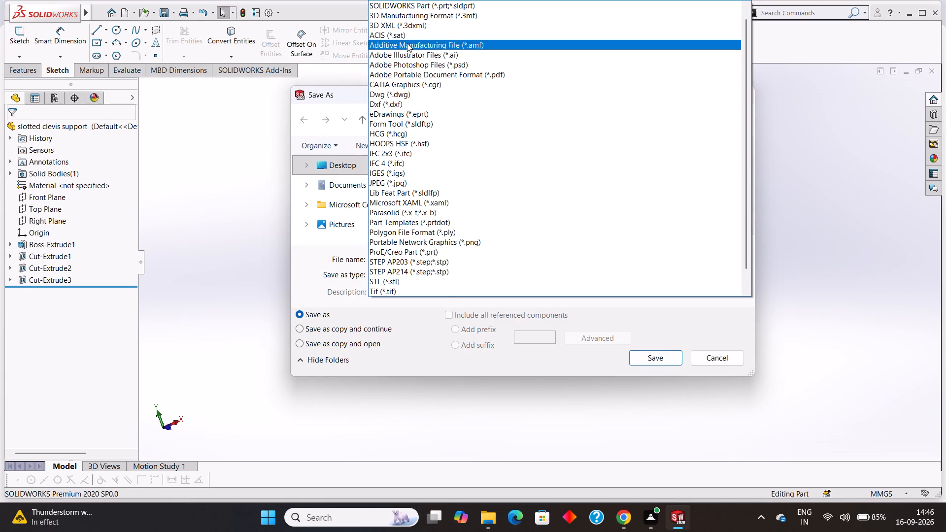
left_click(416, 75)
left_click(664, 378)
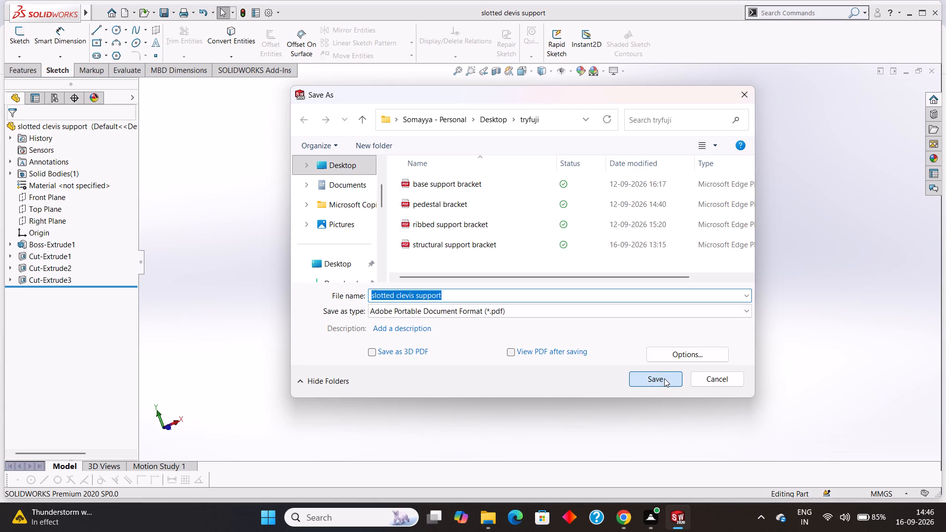